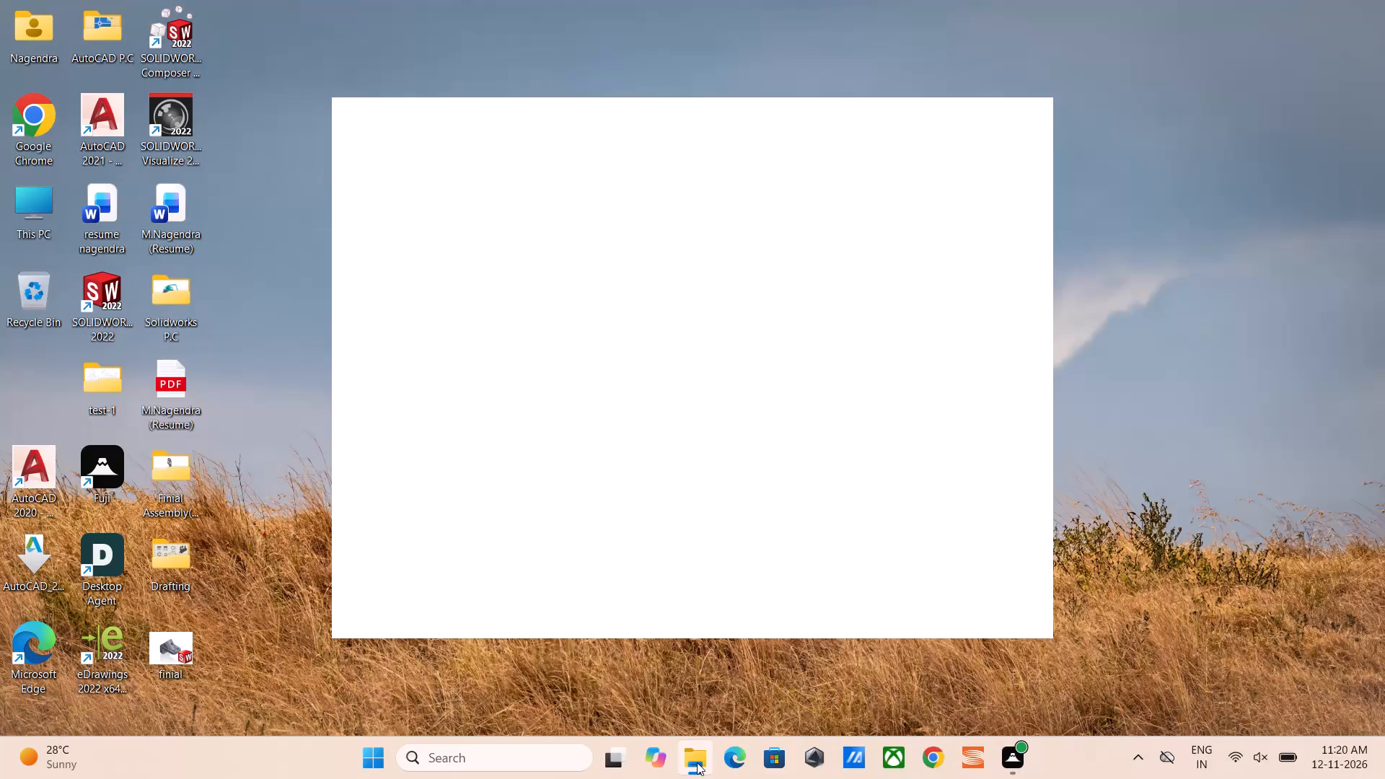
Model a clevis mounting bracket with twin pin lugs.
Open a File Explorer window and browse the Desktop and Gallery locations, finishing on the Home page.
{"action": "double_click", "coordinate": [705, 771]}
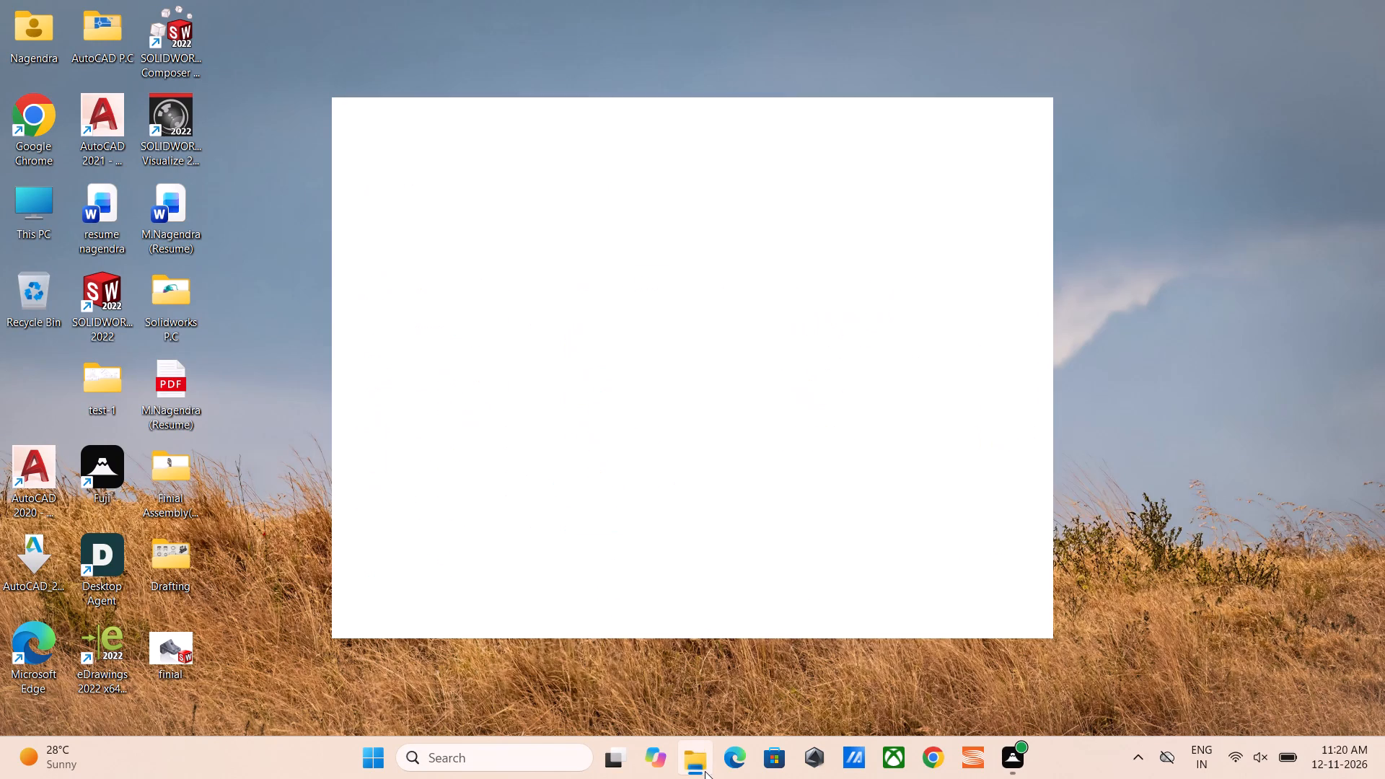
{"action": "left_click", "coordinate": [705, 771]}
{"action": "left_click", "coordinate": [415, 179]}
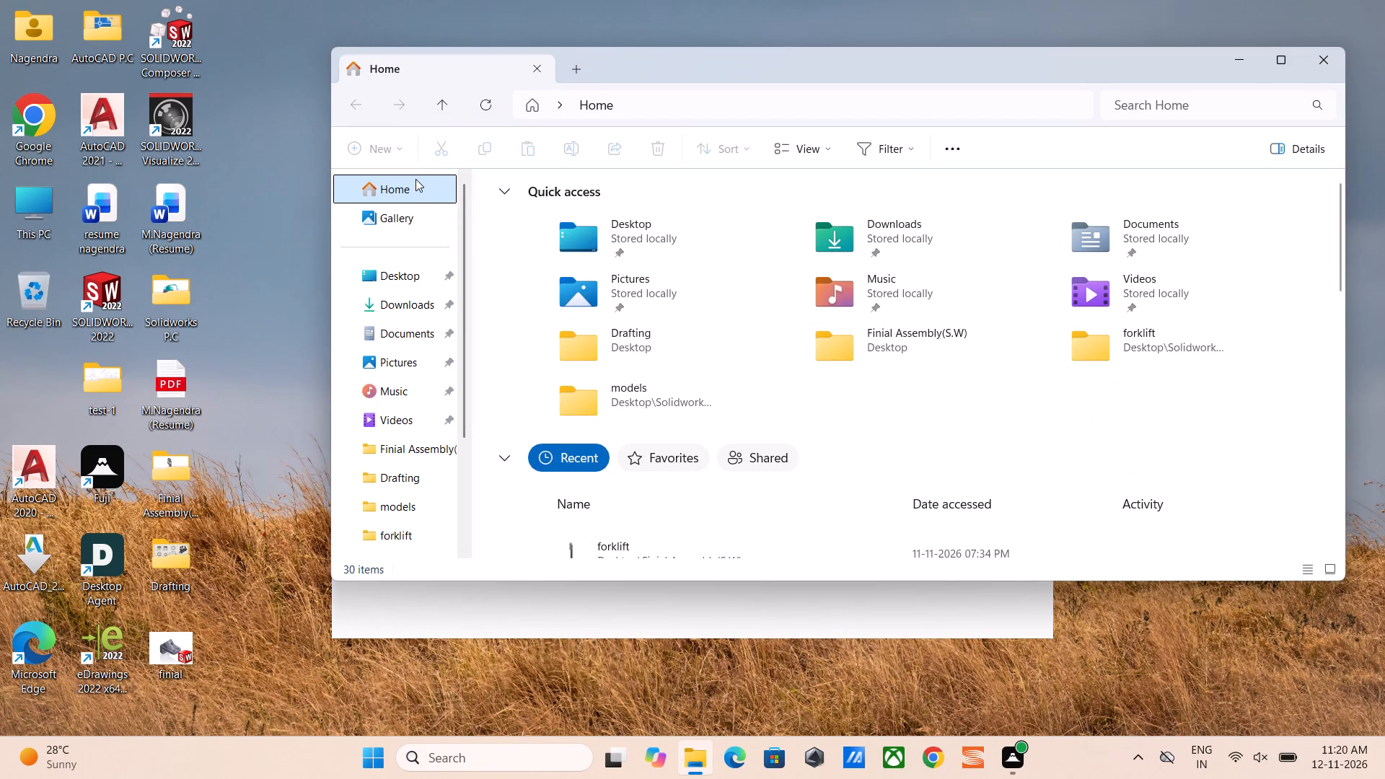
{"action": "left_click", "coordinate": [415, 281]}
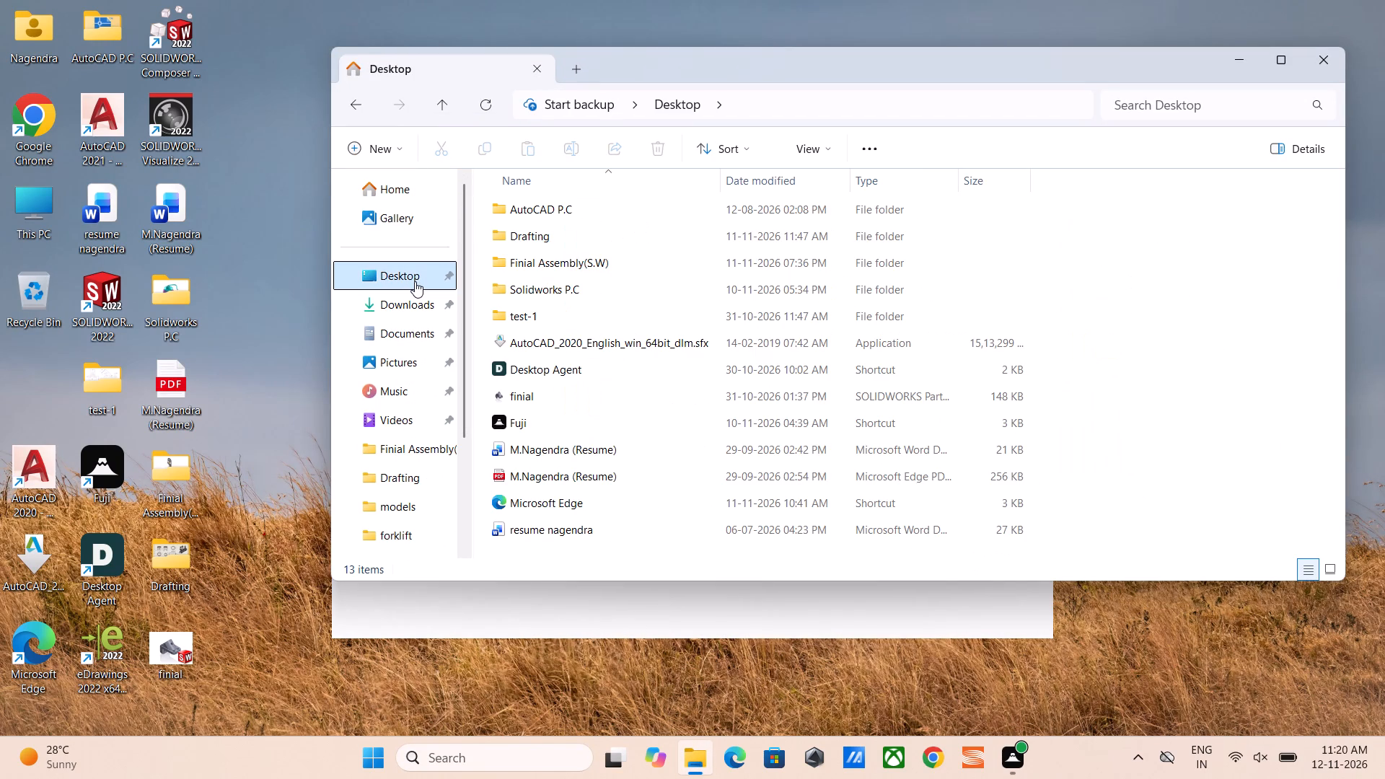
{"action": "left_click", "coordinate": [410, 227]}
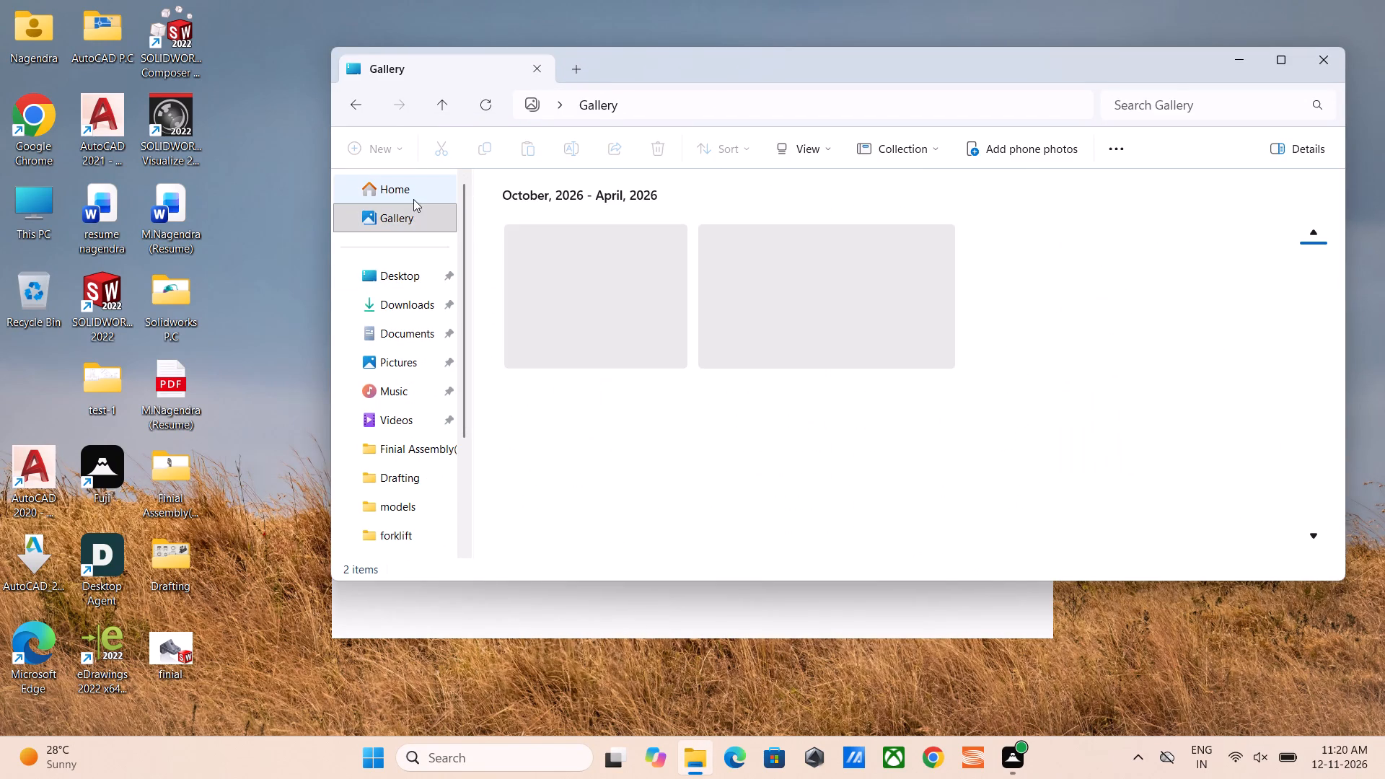
{"action": "left_click", "coordinate": [412, 194]}
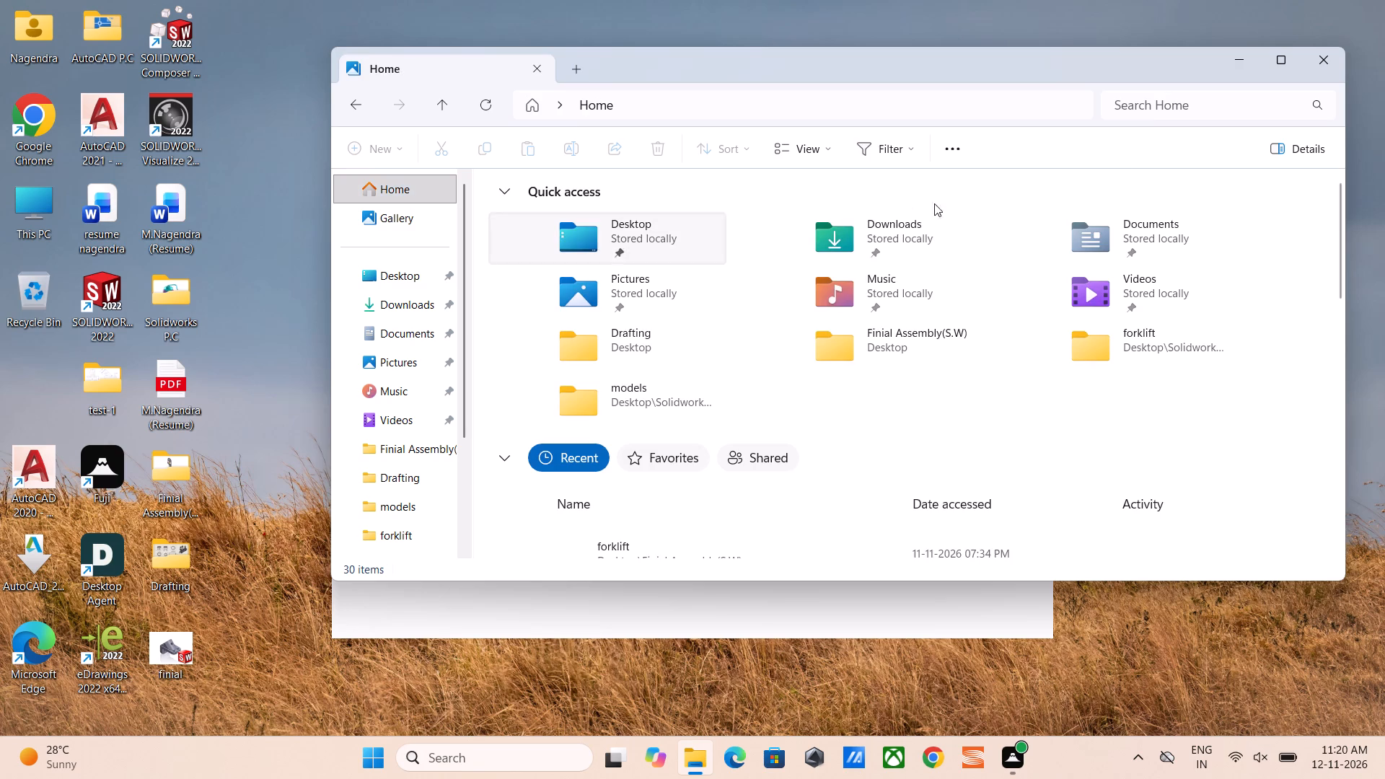
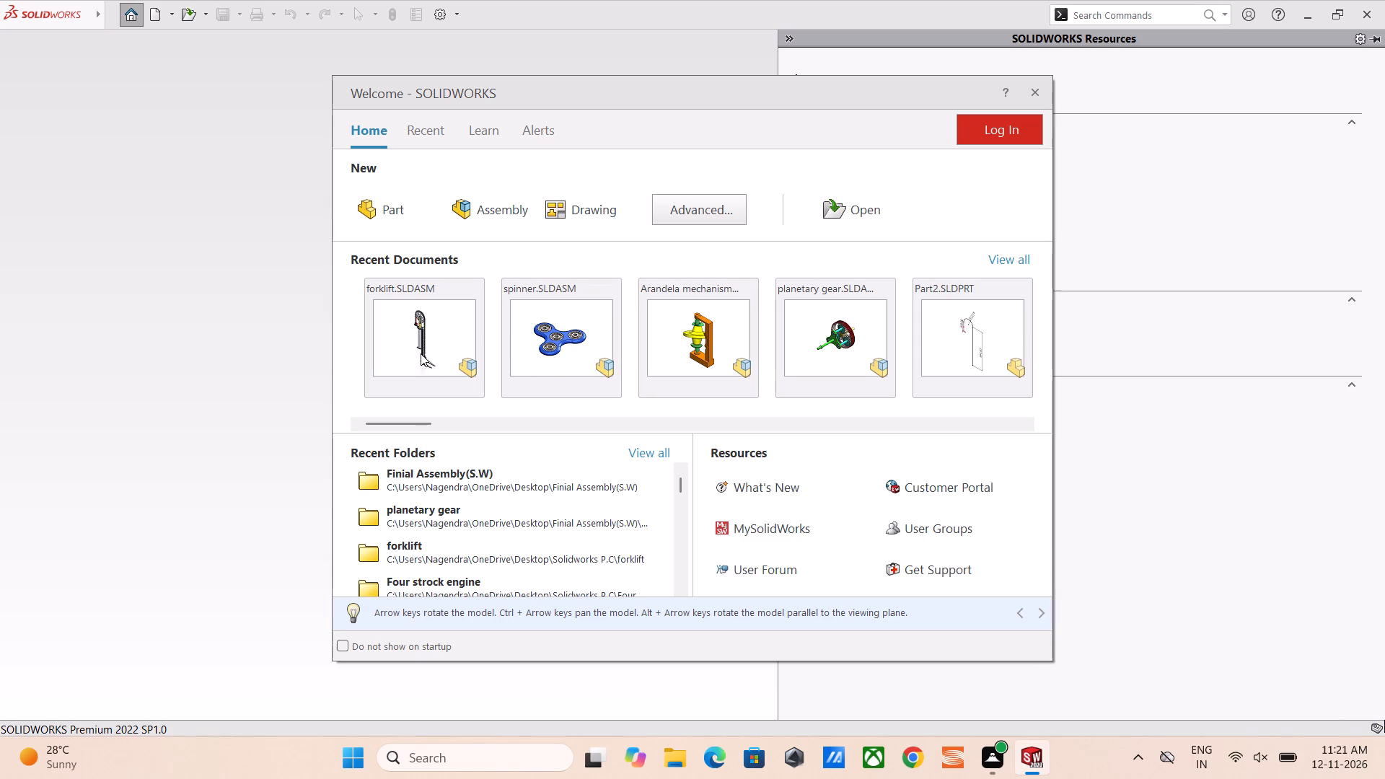
Create a new, empty part document in SOLIDWORKS and collapse the resources view so the modelling area is unobstructed.
{"action": "left_click", "coordinate": [395, 213]}
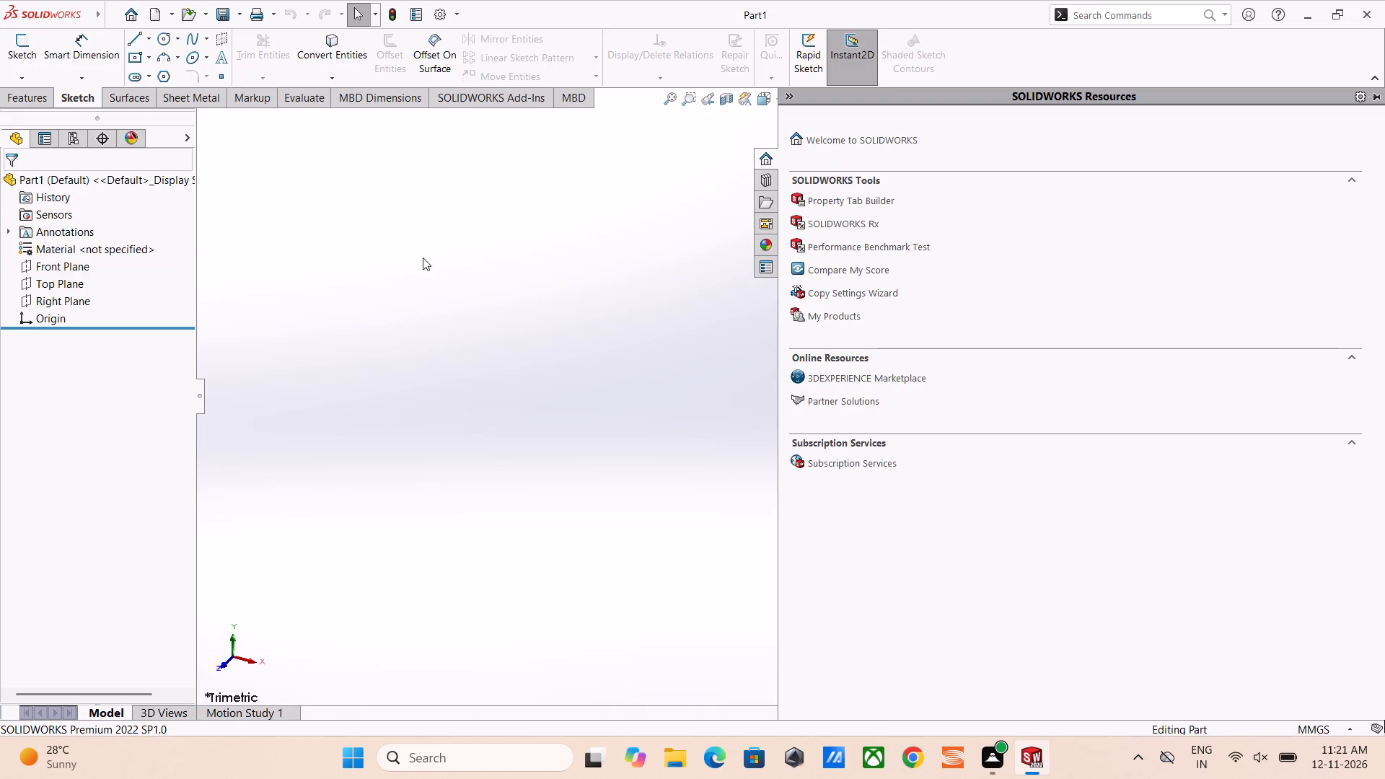
{"action": "left_click", "coordinate": [584, 284]}
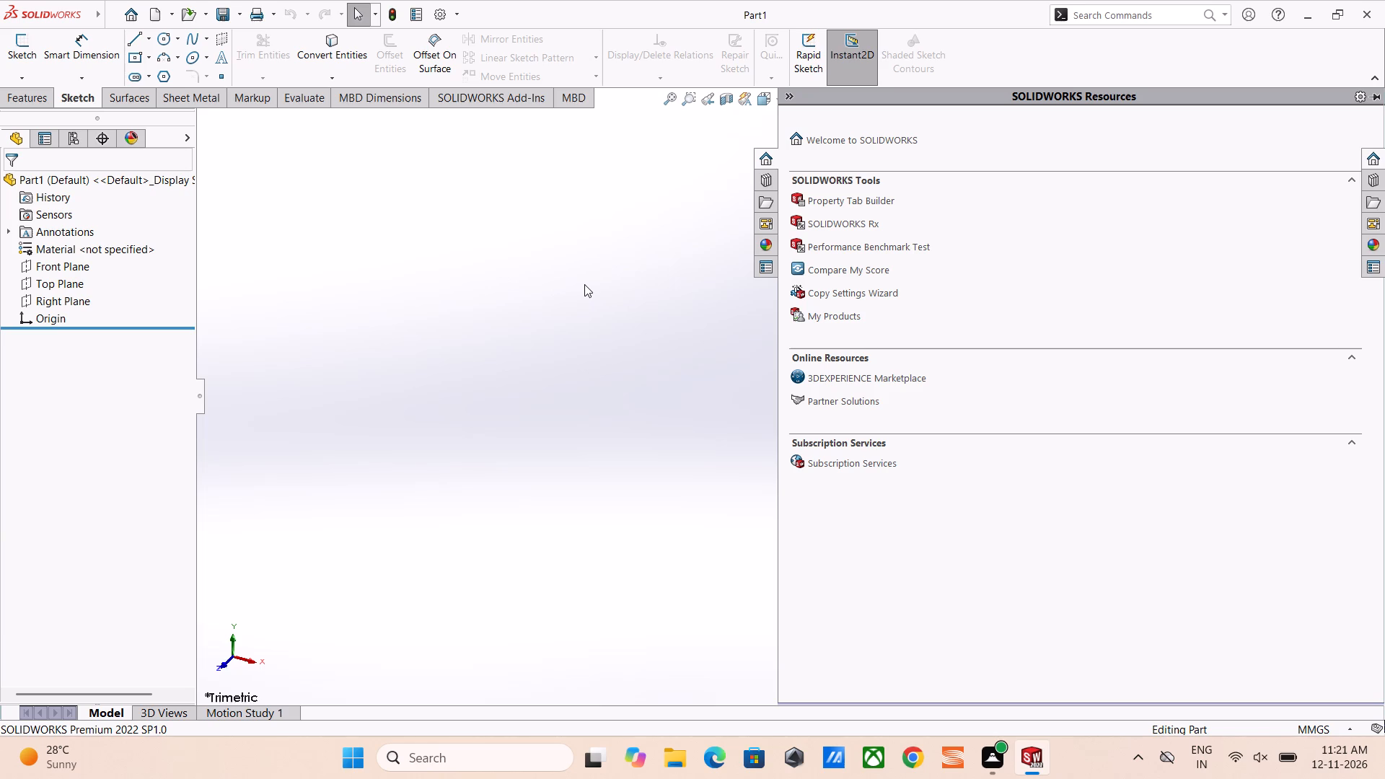
{"action": "scroll", "coordinate": [584, 284], "scroll_direction": "up", "scroll_amount": 2}
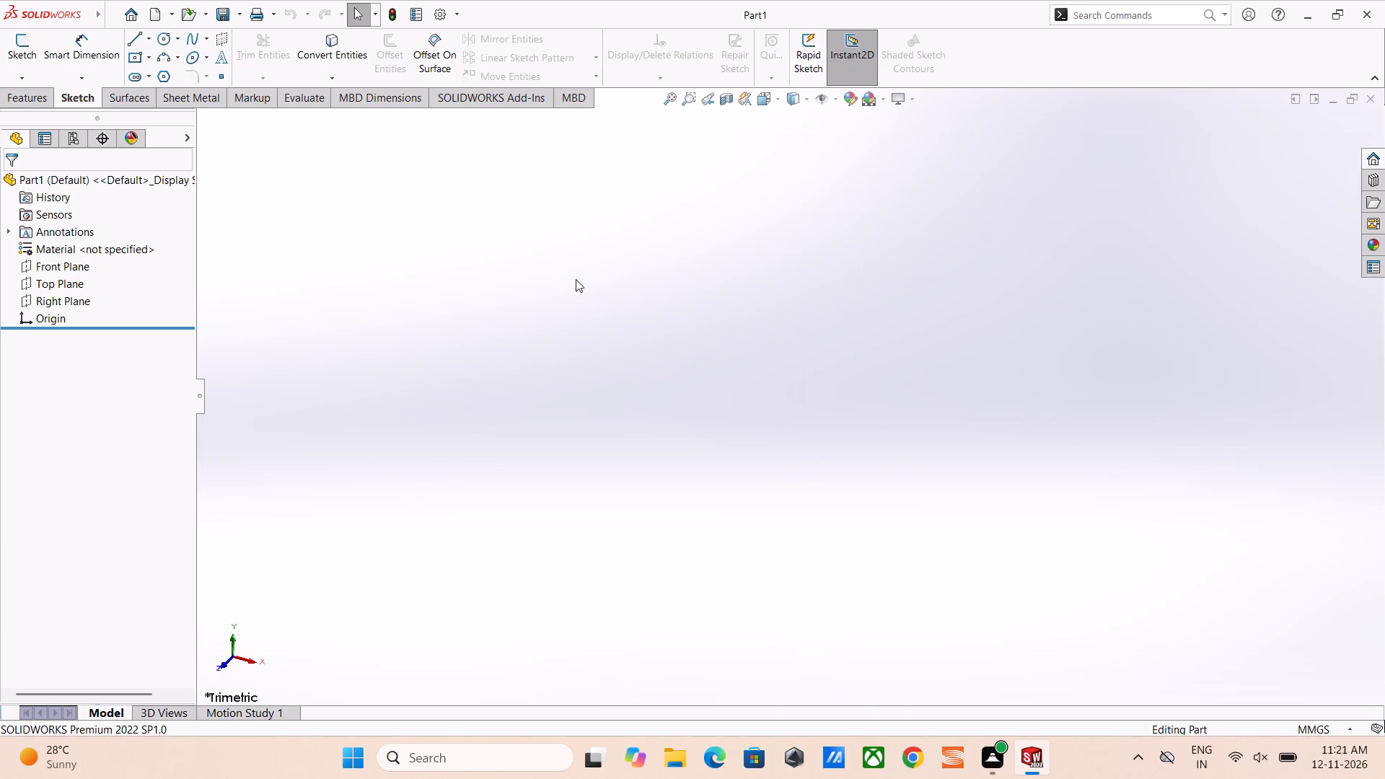
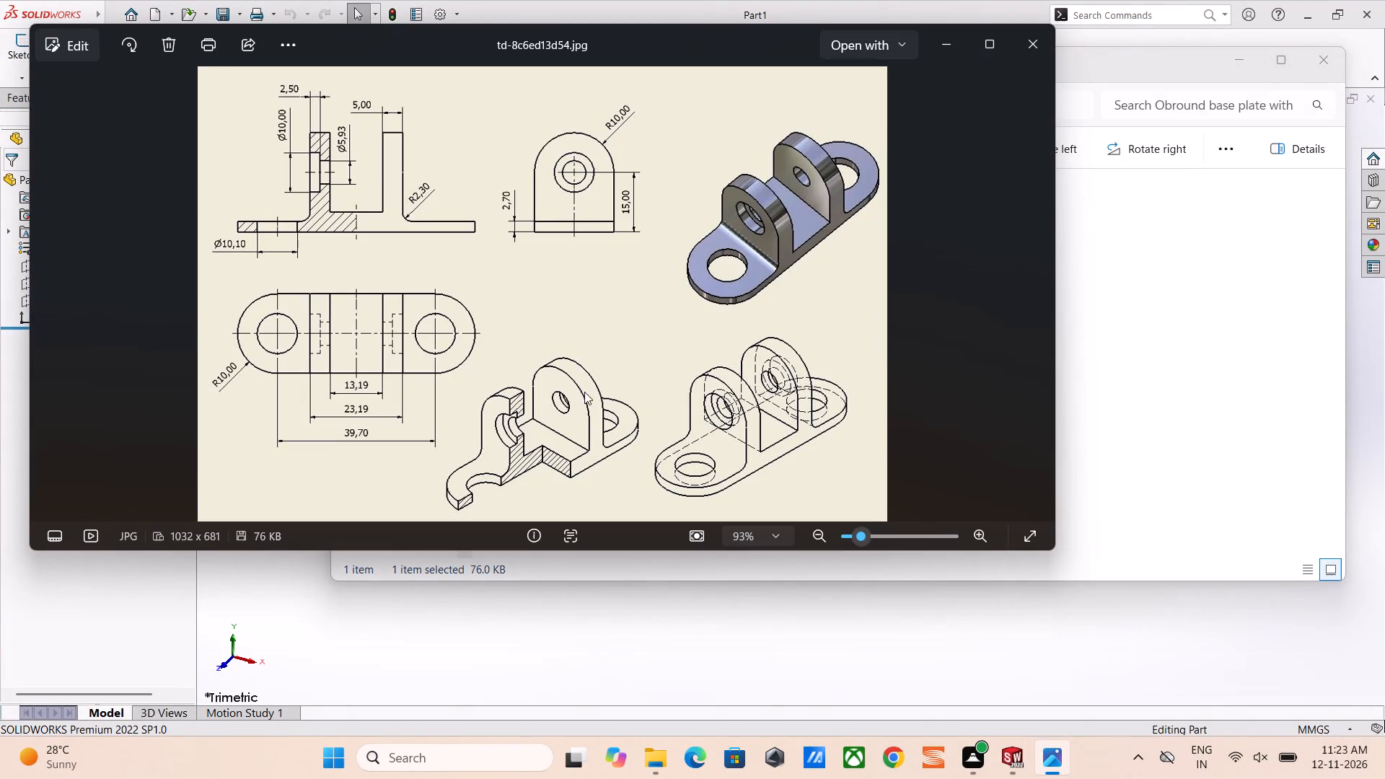
Examine the views and dimensions in the reference drawing of the base plate with twin eye lugs, and close the image.
{"action": "scroll", "coordinate": [718, 326], "scroll_direction": "up", "scroll_amount": 2}
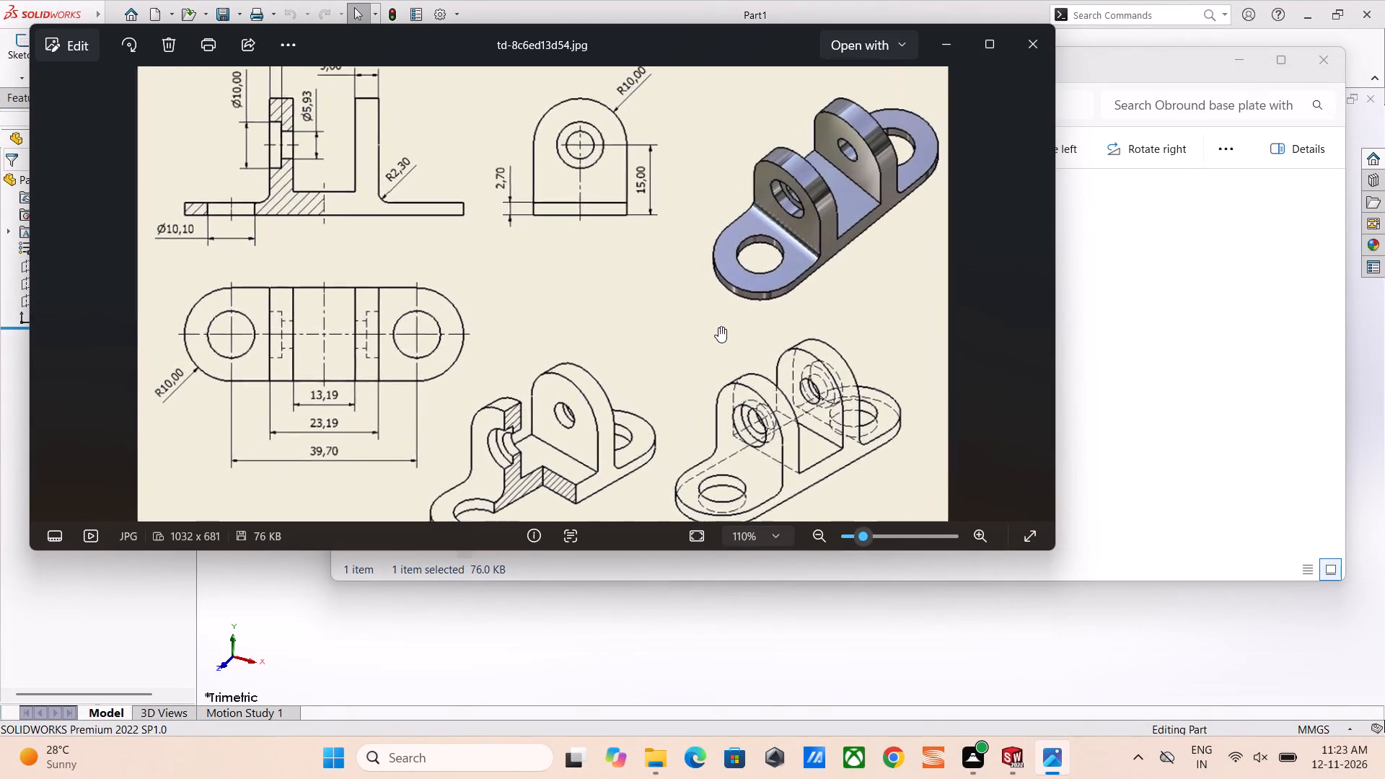
{"action": "scroll", "coordinate": [713, 320], "scroll_direction": "down", "scroll_amount": 9}
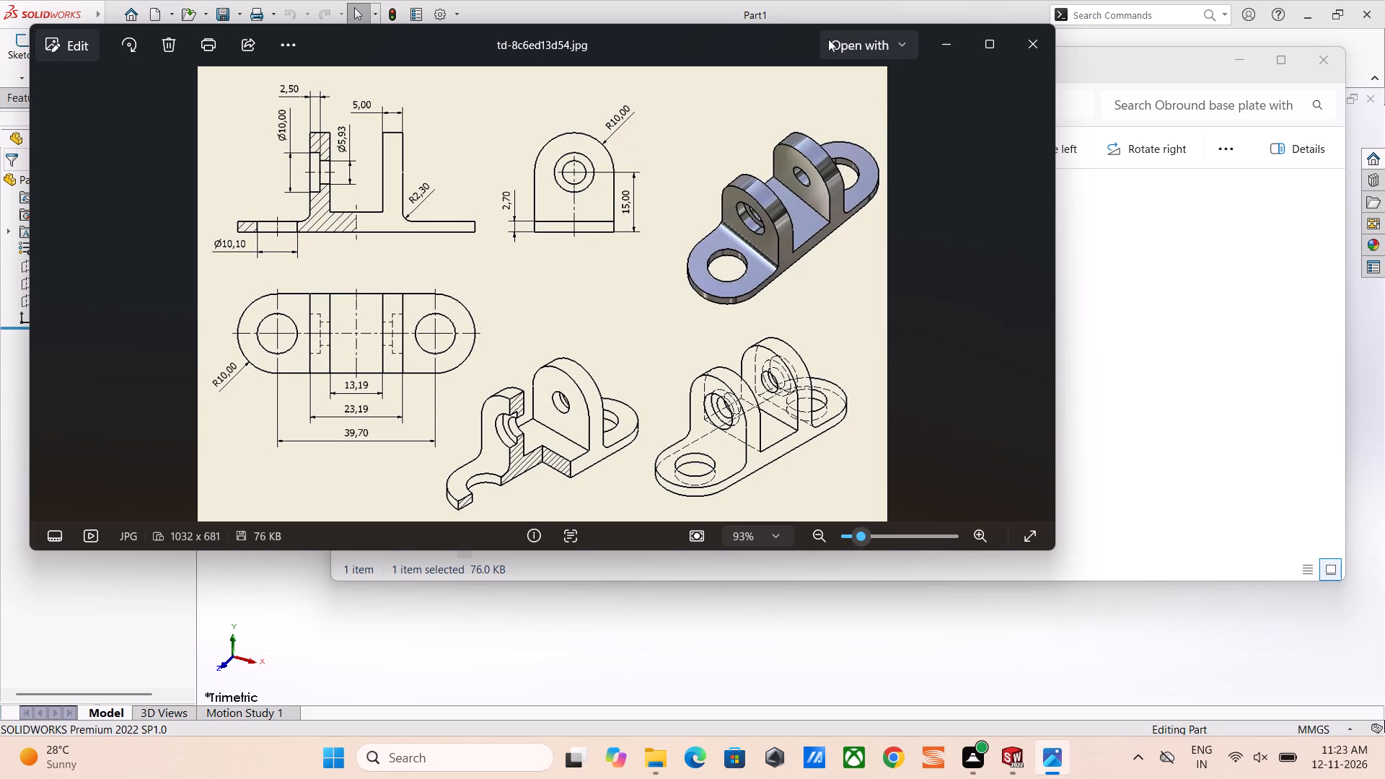
{"action": "left_click", "coordinate": [1036, 39]}
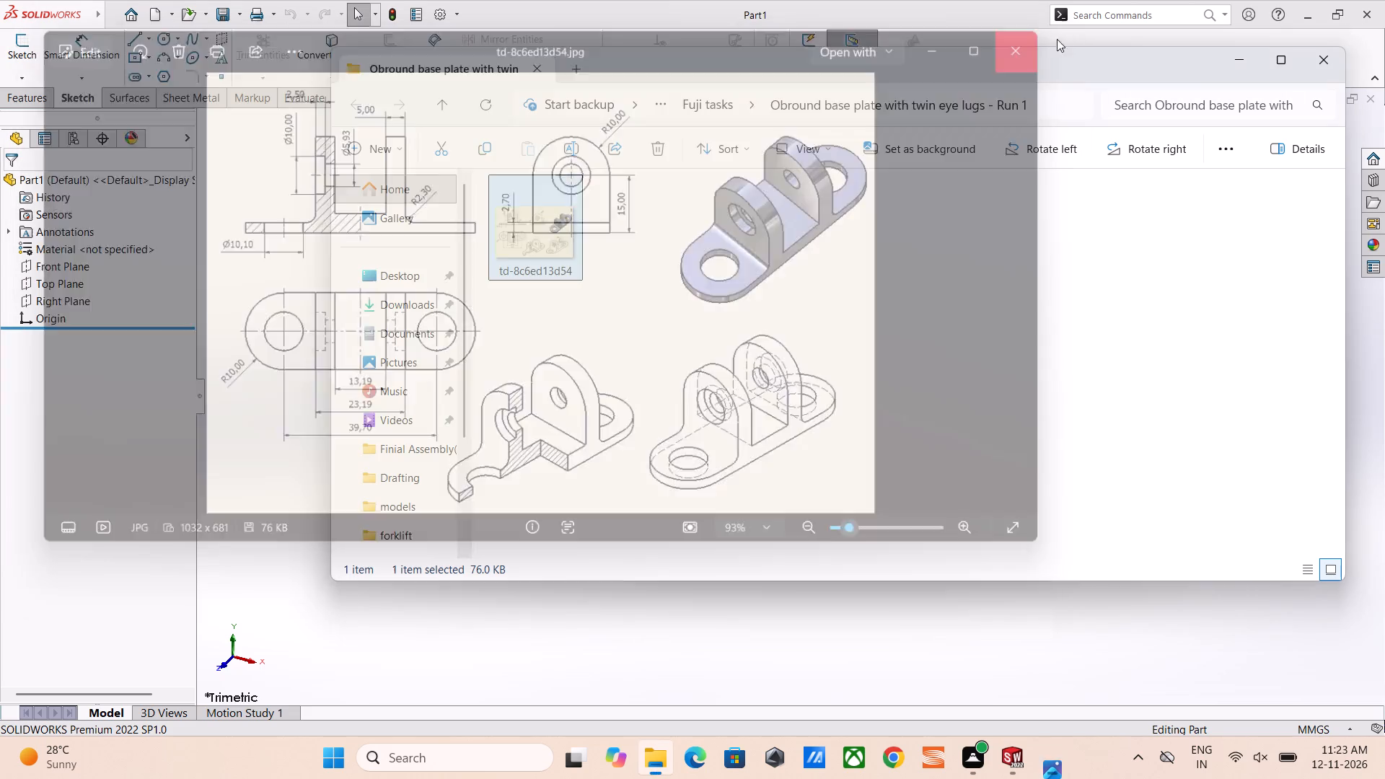
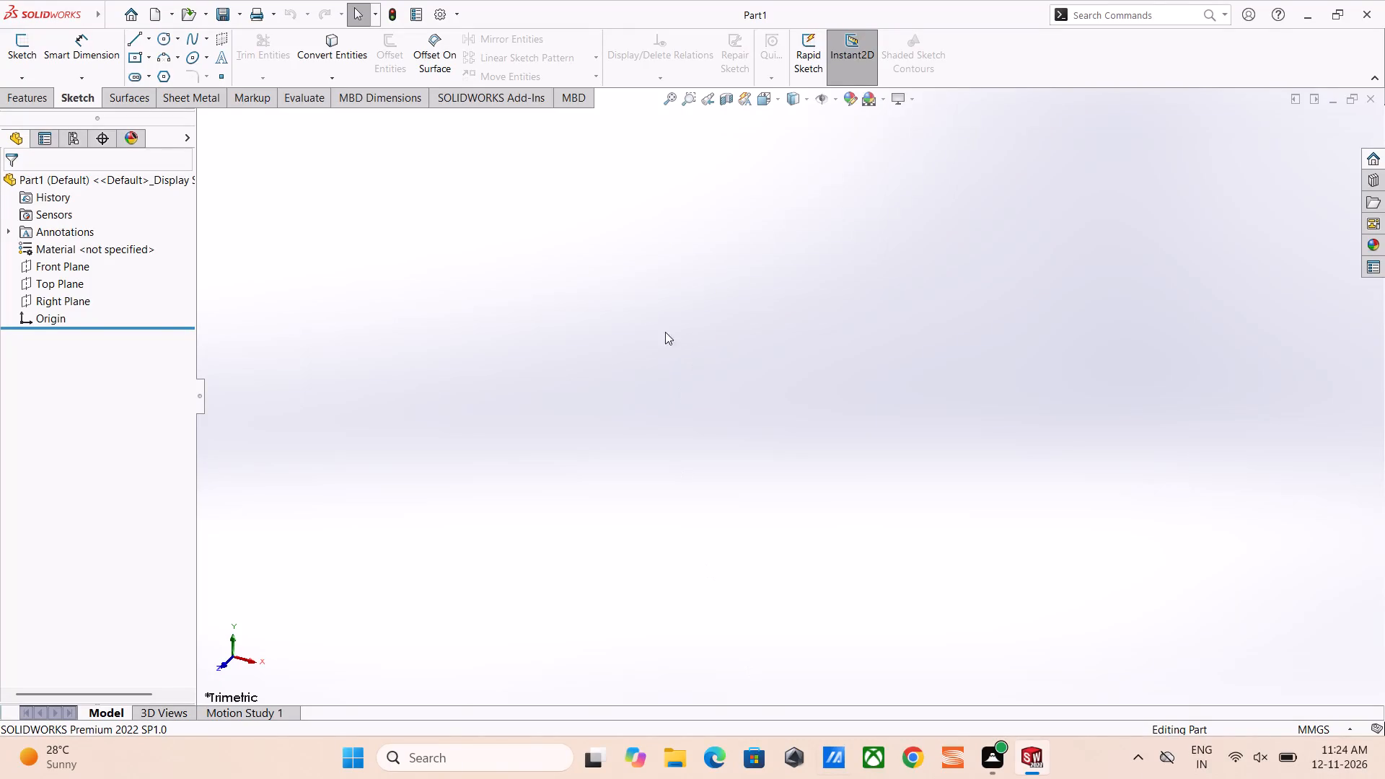
Sketch a horizontal centerpoint straight slot on the Top Plane, centred on the origin, about 141 mm between arc centres.
{"action": "left_click", "coordinate": [57, 281]}
{"action": "left_click", "coordinate": [63, 255]}
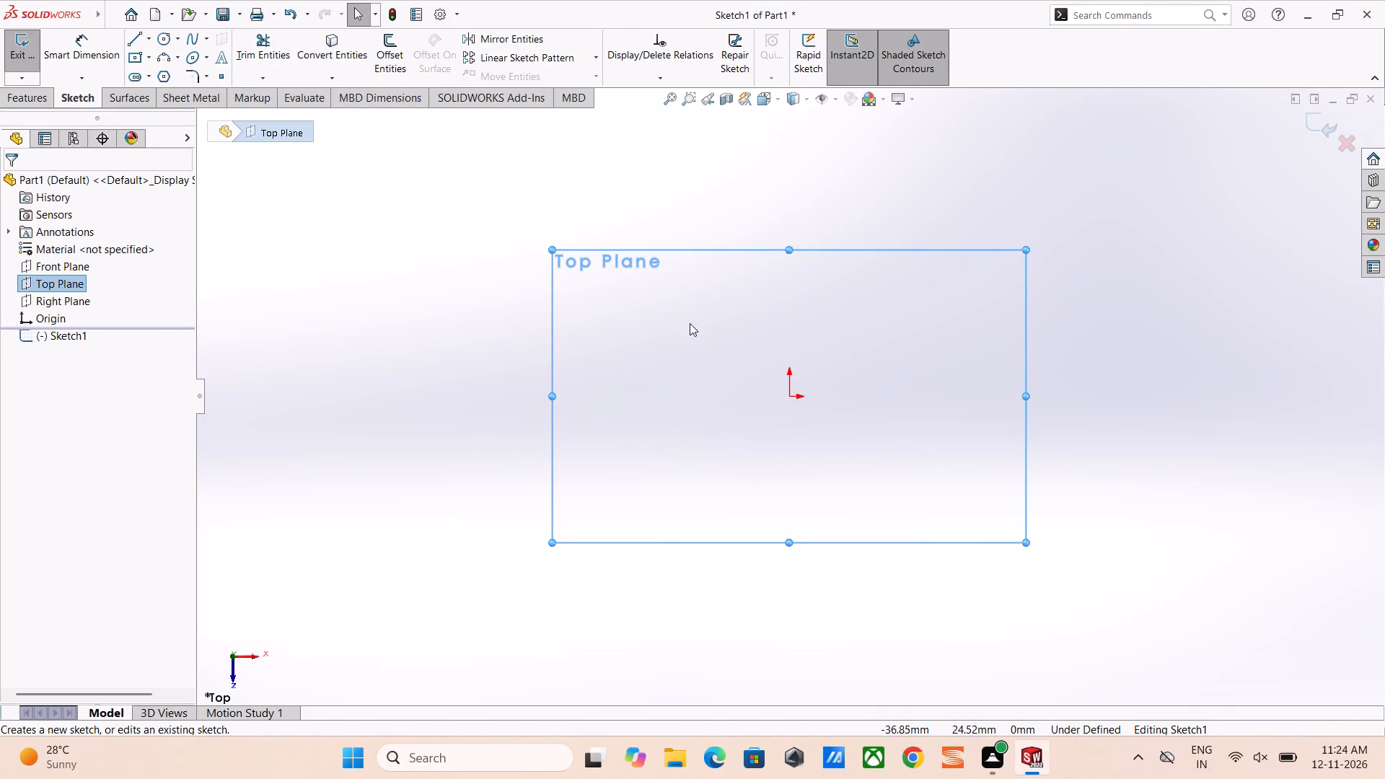
{"action": "left_click", "coordinate": [149, 76]}
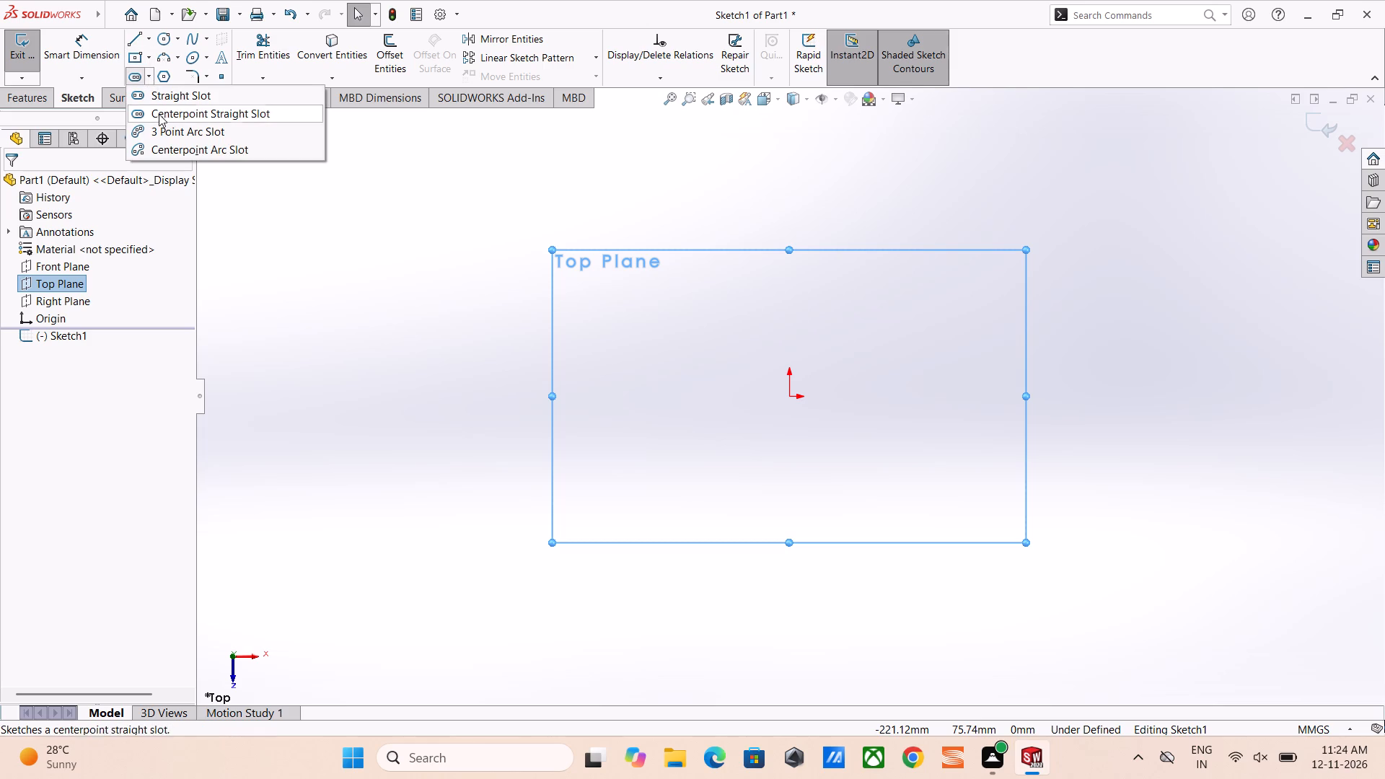
{"action": "left_click", "coordinate": [166, 116]}
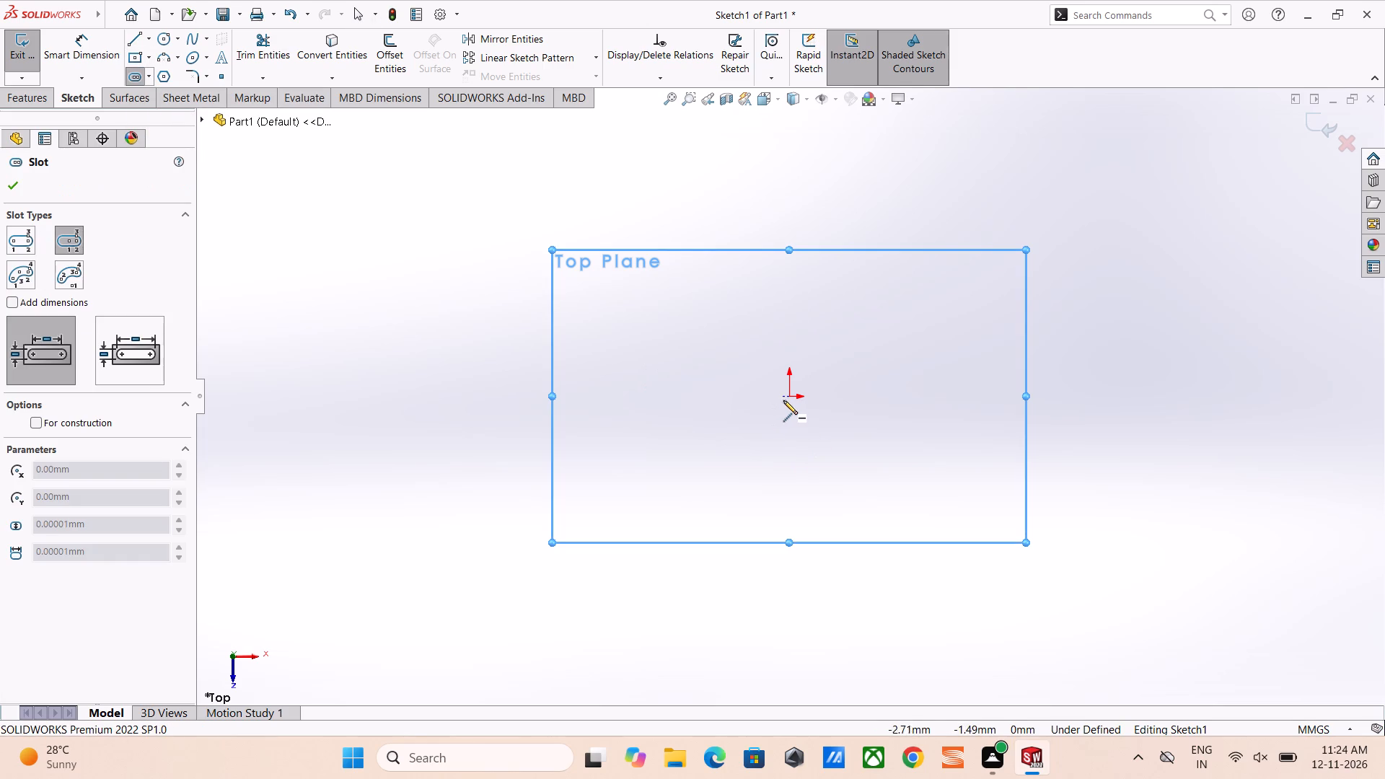
{"action": "left_click", "coordinate": [786, 397]}
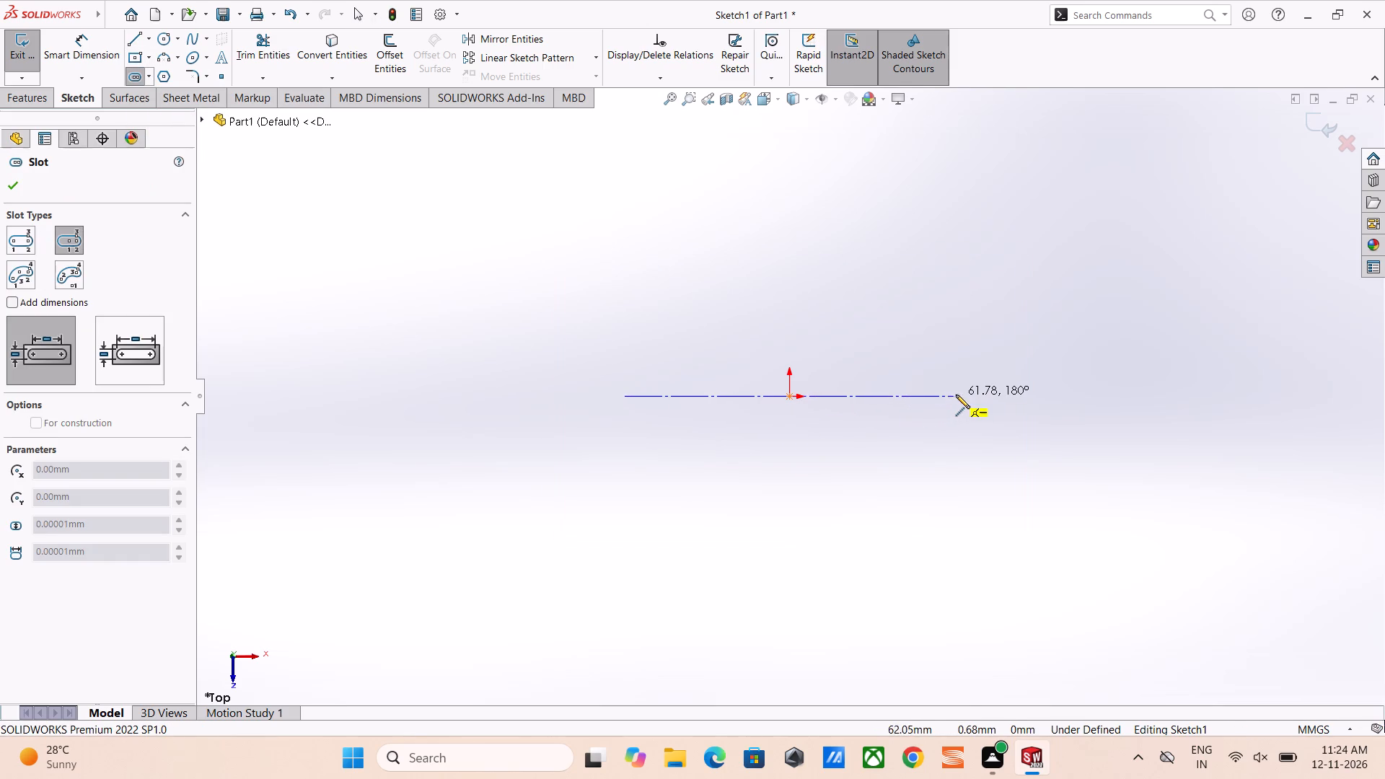
{"action": "left_click", "coordinate": [977, 395]}
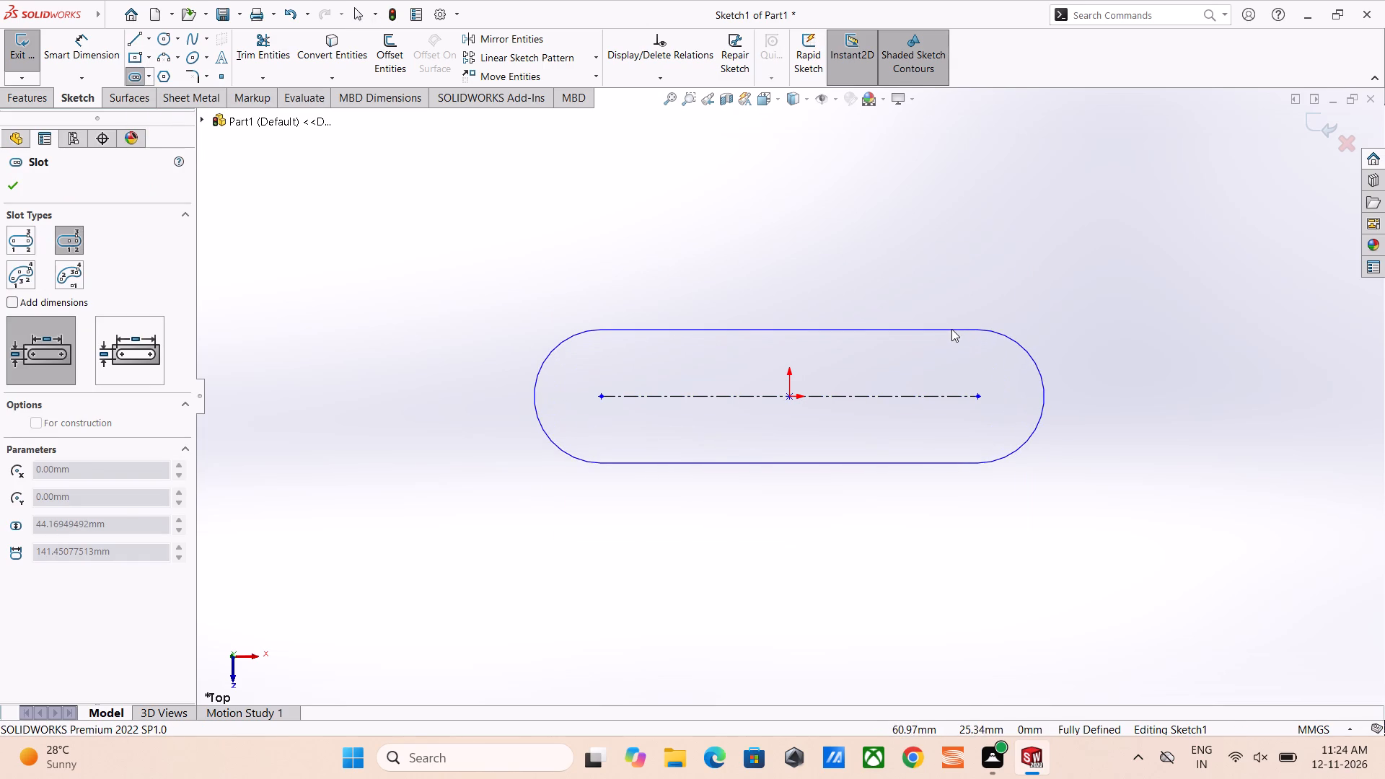
{"action": "left_click", "coordinate": [951, 327]}
{"action": "right_click", "coordinate": [951, 327]}
{"action": "left_click", "coordinate": [985, 341]}
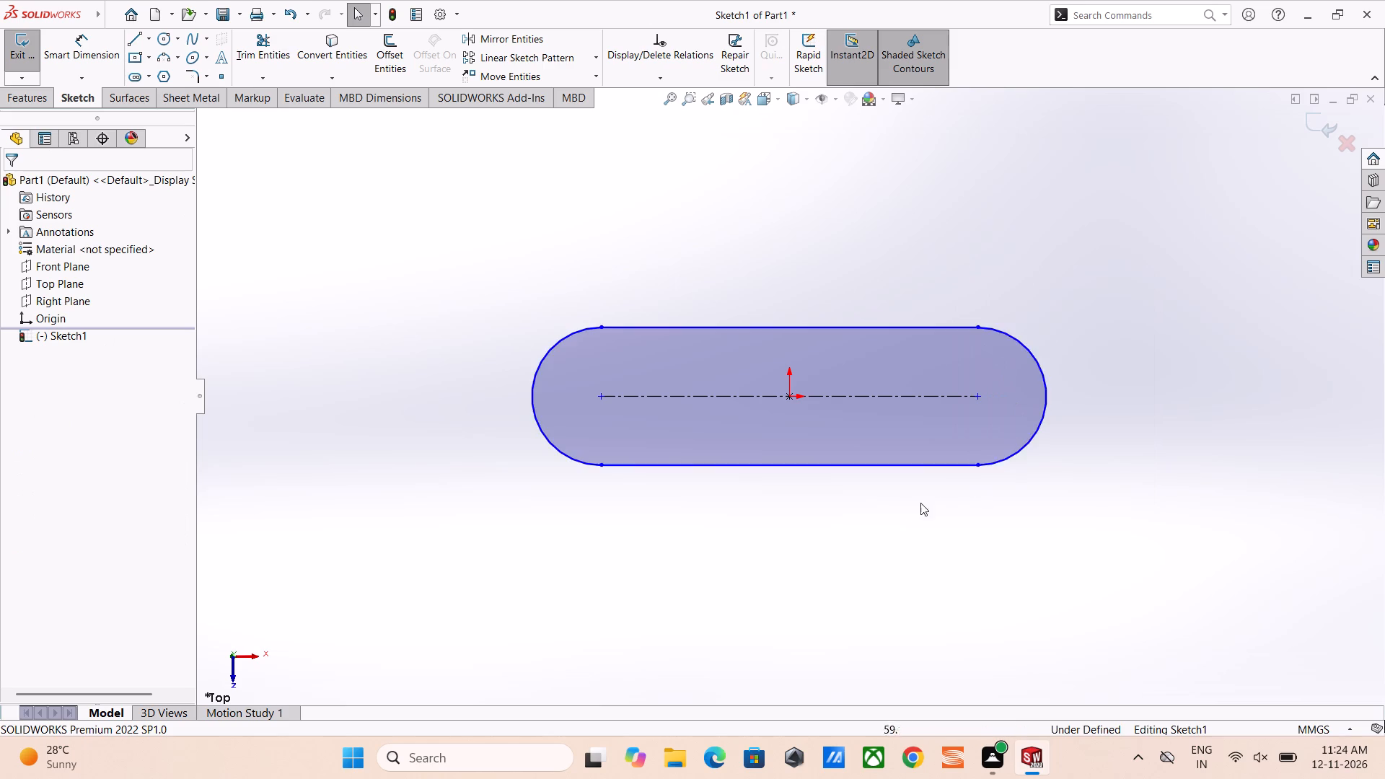
Dimension the slot with 39.7 mm between its arc centres and a 10 mm end radius.
{"action": "right_click_drag", "start_coordinate": [795, 555], "coordinate": [724, 286]}
{"action": "left_click", "coordinate": [740, 397]}
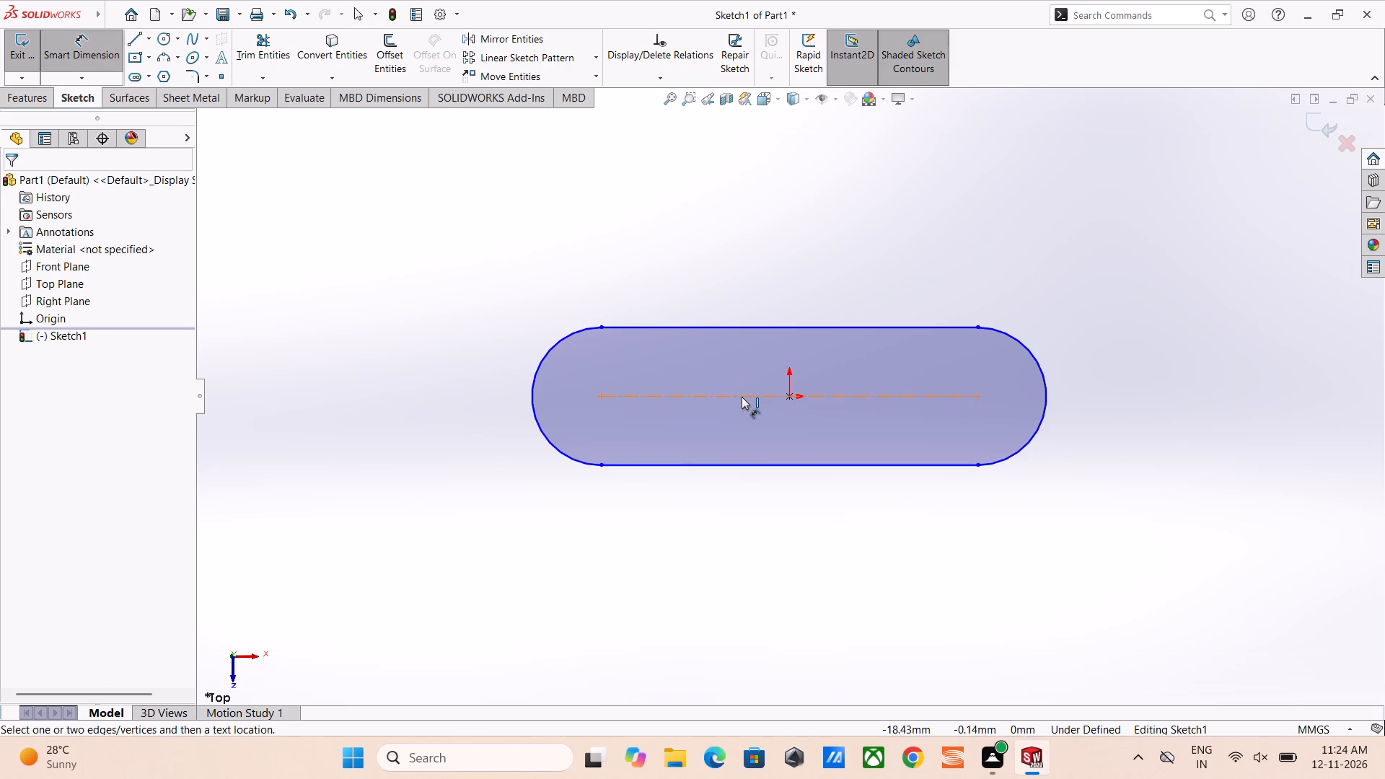
{"action": "left_click", "coordinate": [780, 560]}
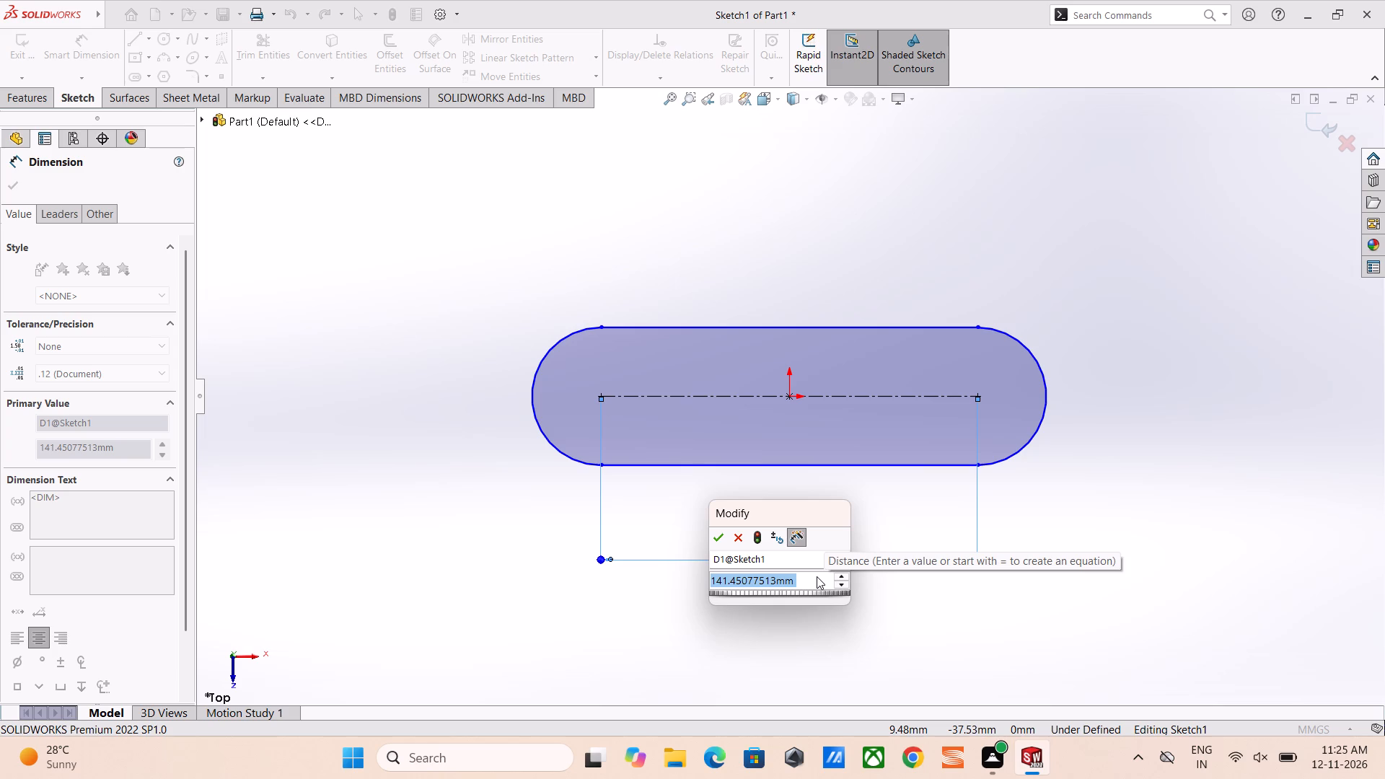
{"action": "type", "text": "39.7"}
{"action": "key", "text": "Return"}
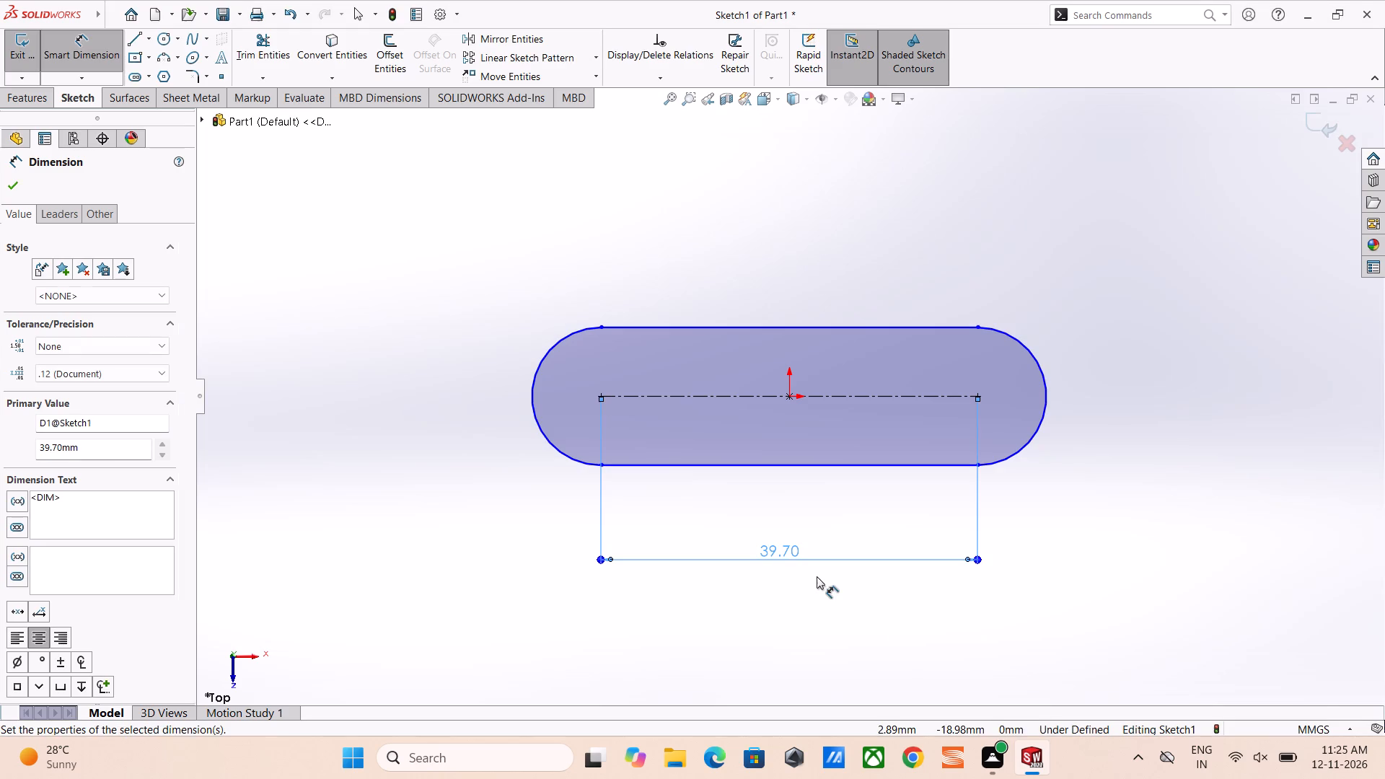
{"action": "left_click", "coordinate": [1042, 403]}
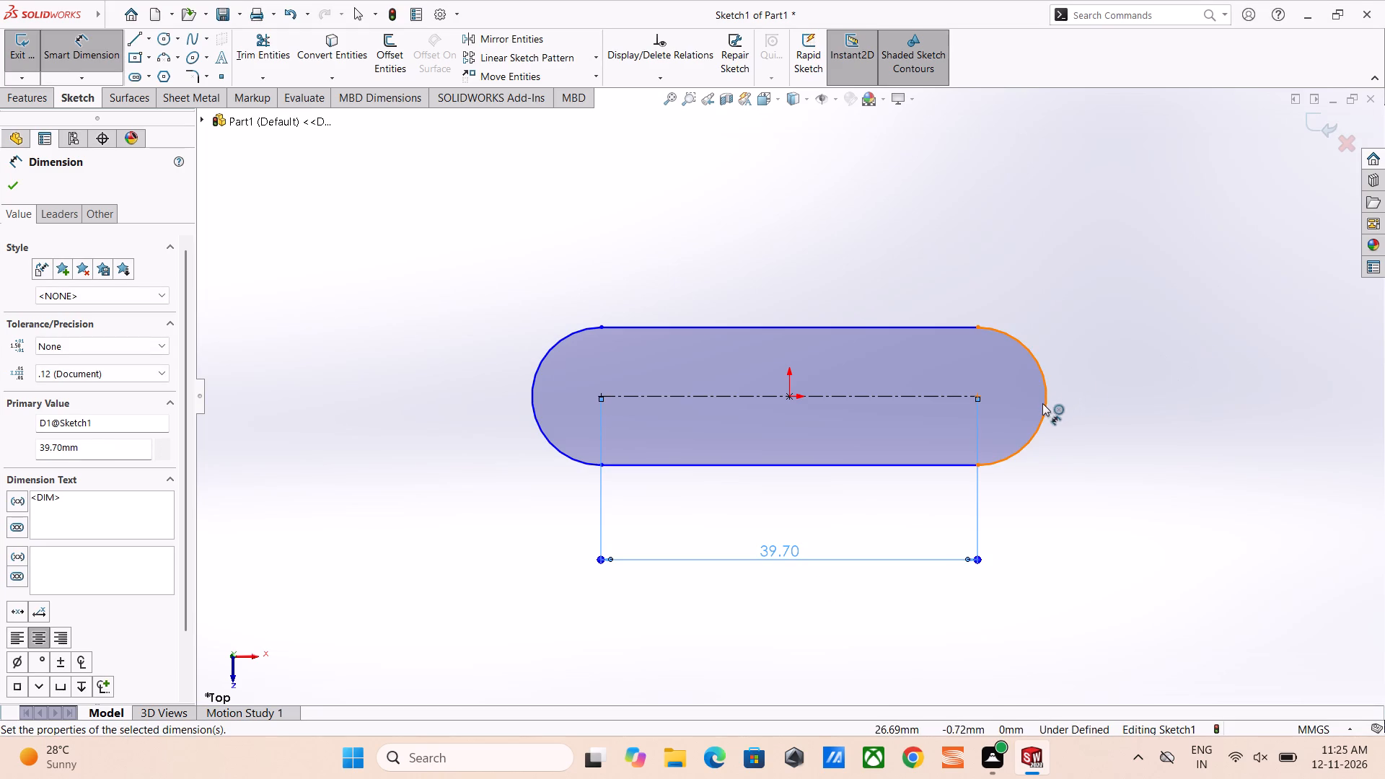
{"action": "left_click", "coordinate": [1139, 278]}
{"action": "type", "text": "10"}
{"action": "key", "text": "Return"}
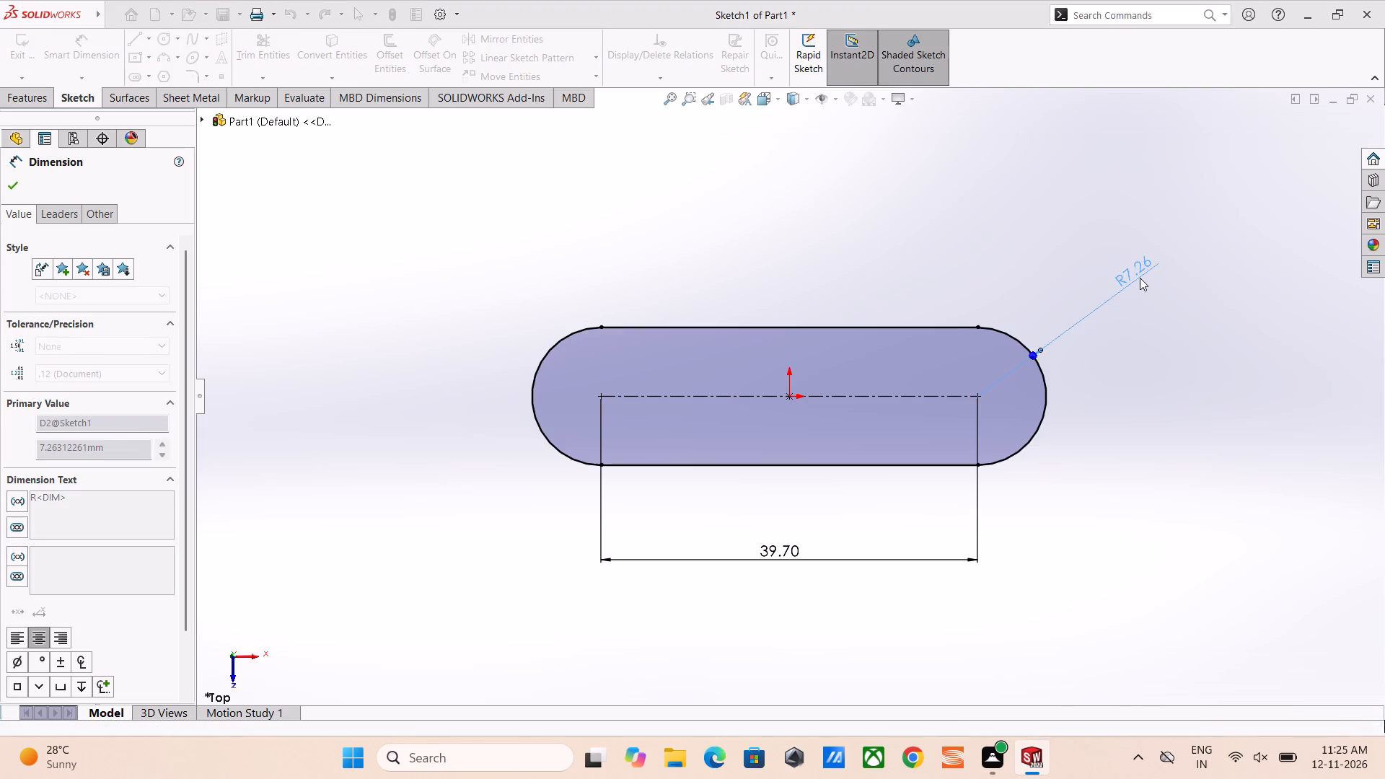
{"action": "left_click", "coordinate": [1107, 451]}
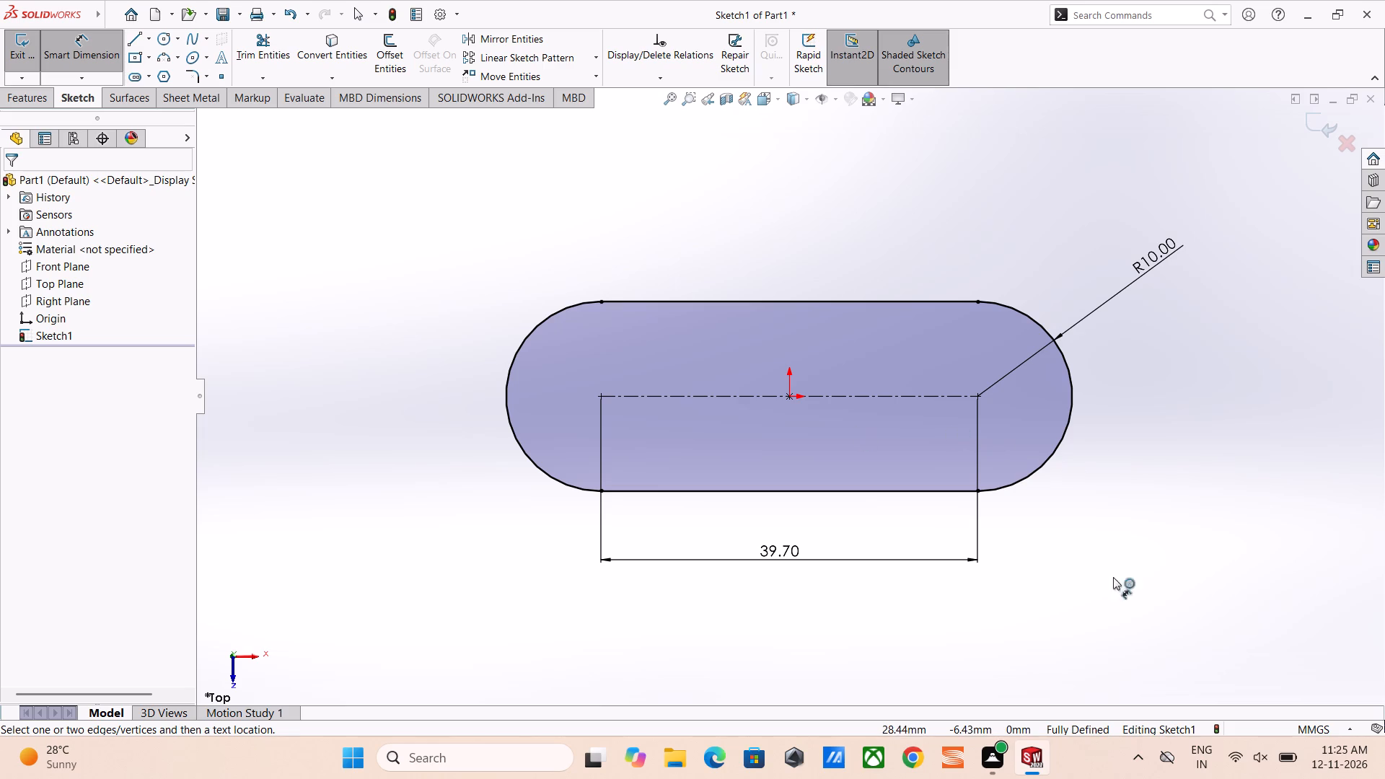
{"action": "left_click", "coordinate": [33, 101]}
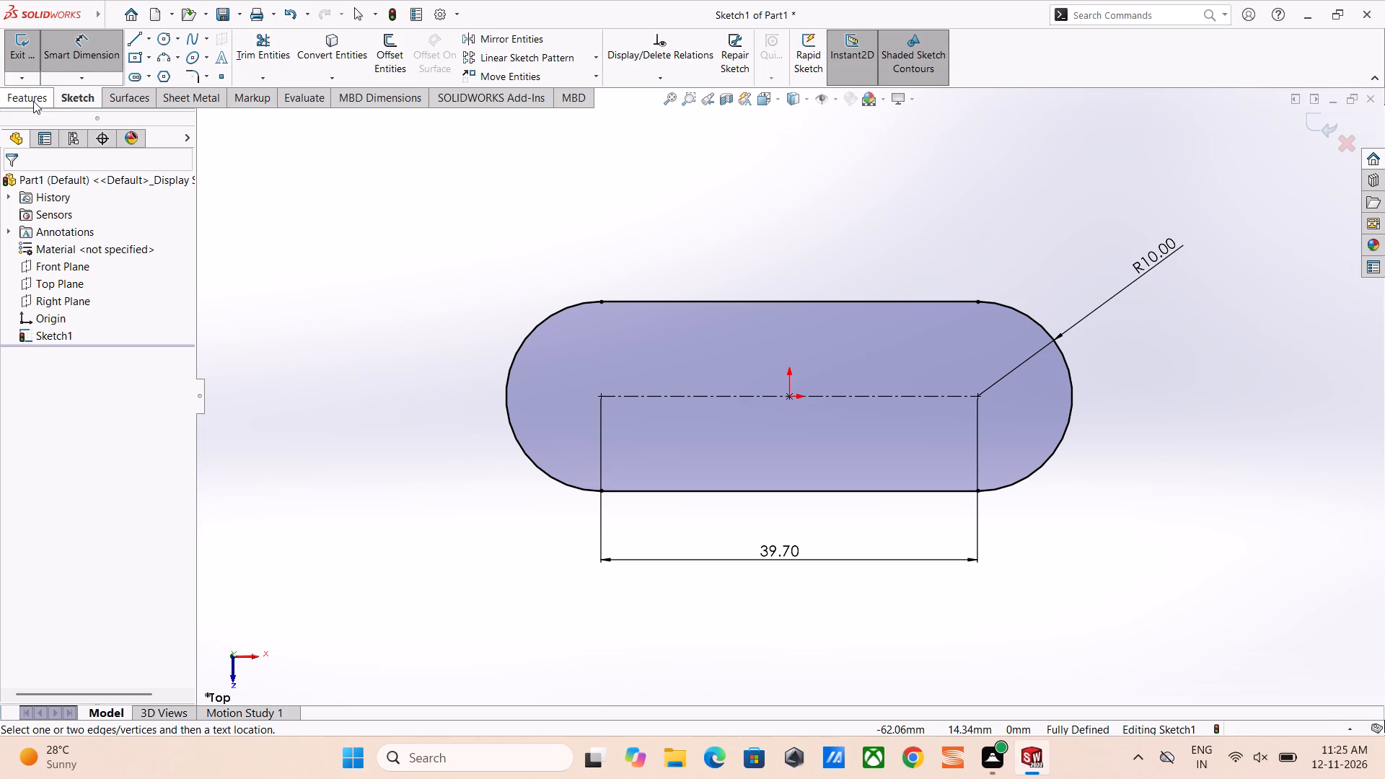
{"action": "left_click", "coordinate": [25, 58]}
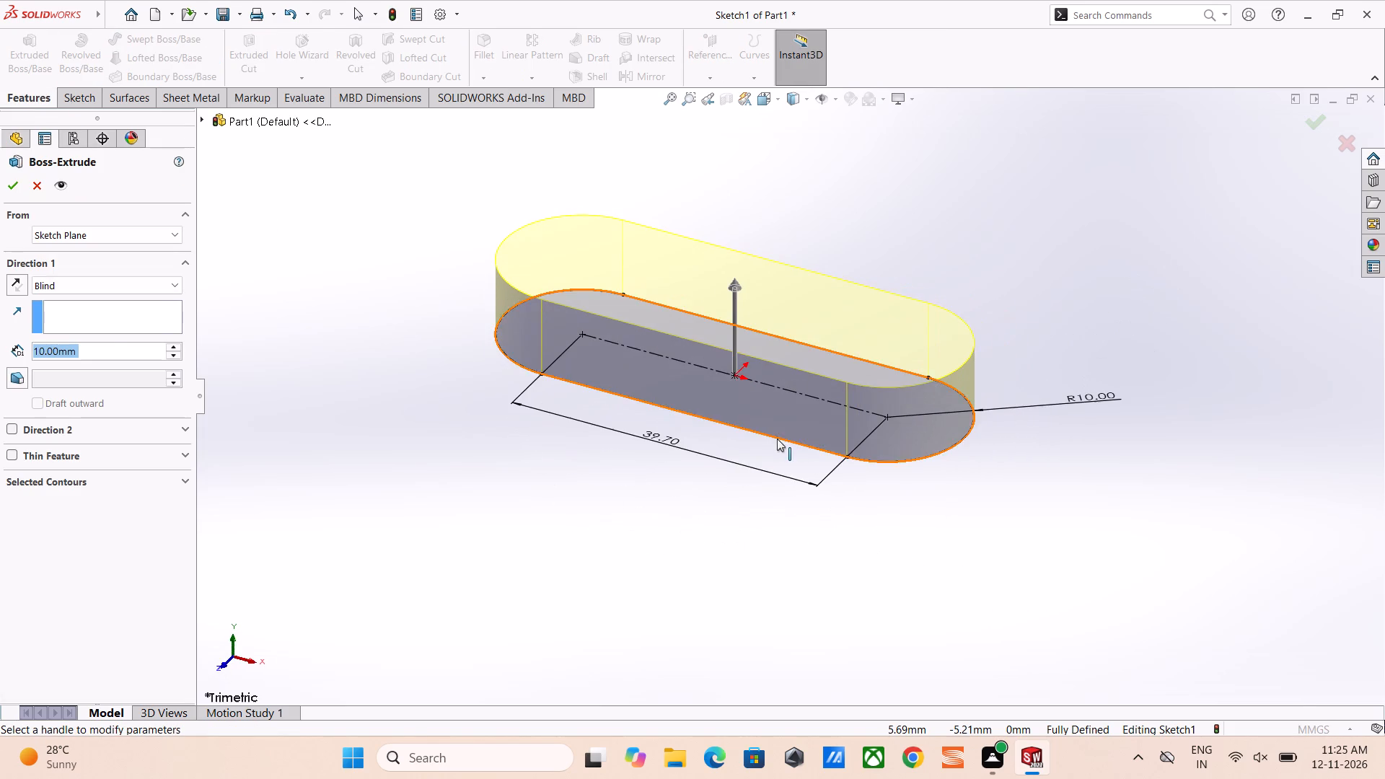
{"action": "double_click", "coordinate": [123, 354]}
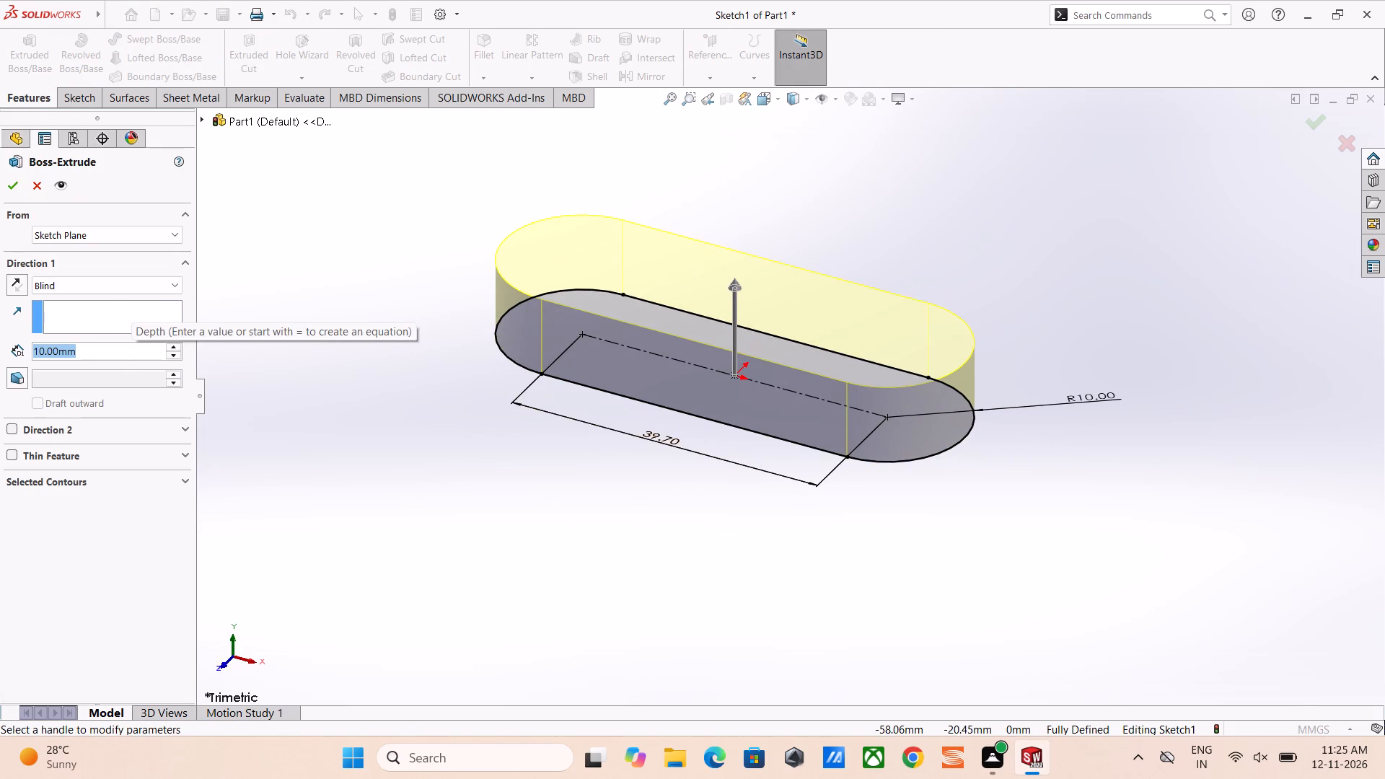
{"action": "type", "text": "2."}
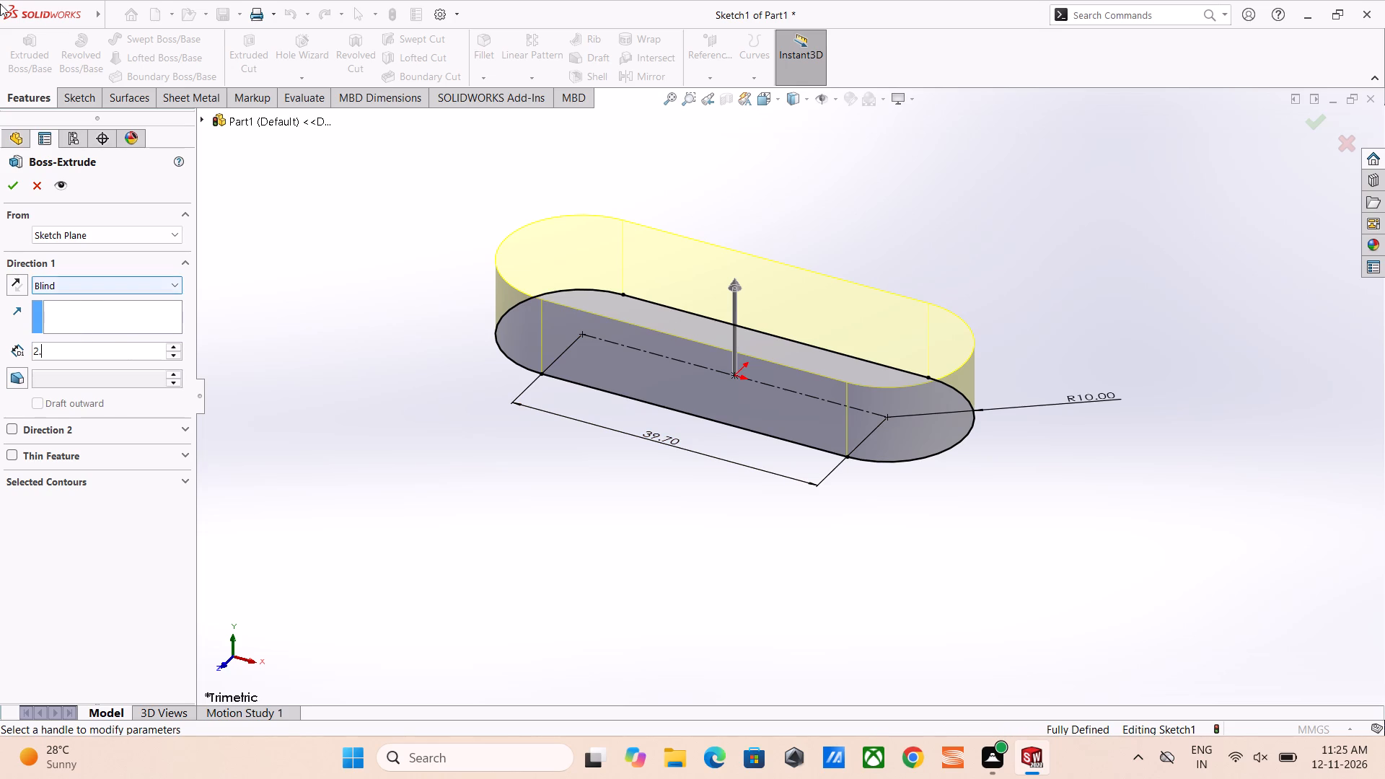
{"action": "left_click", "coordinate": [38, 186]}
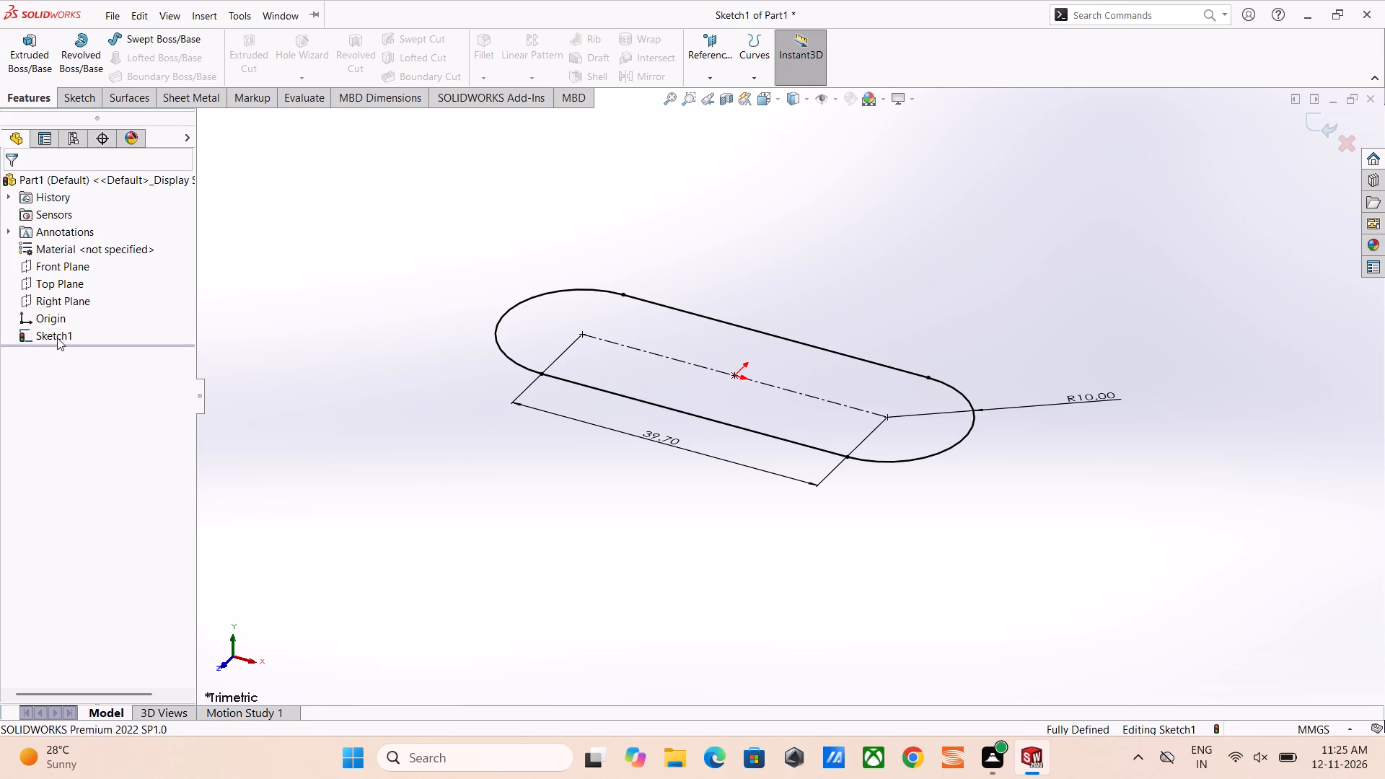
Draw two circles centred on the slot's arc centres in the same sketch, with radii of about 6.7 mm and 6.2 mm.
{"action": "left_click", "coordinate": [57, 338]}
{"action": "left_click", "coordinate": [99, 319]}
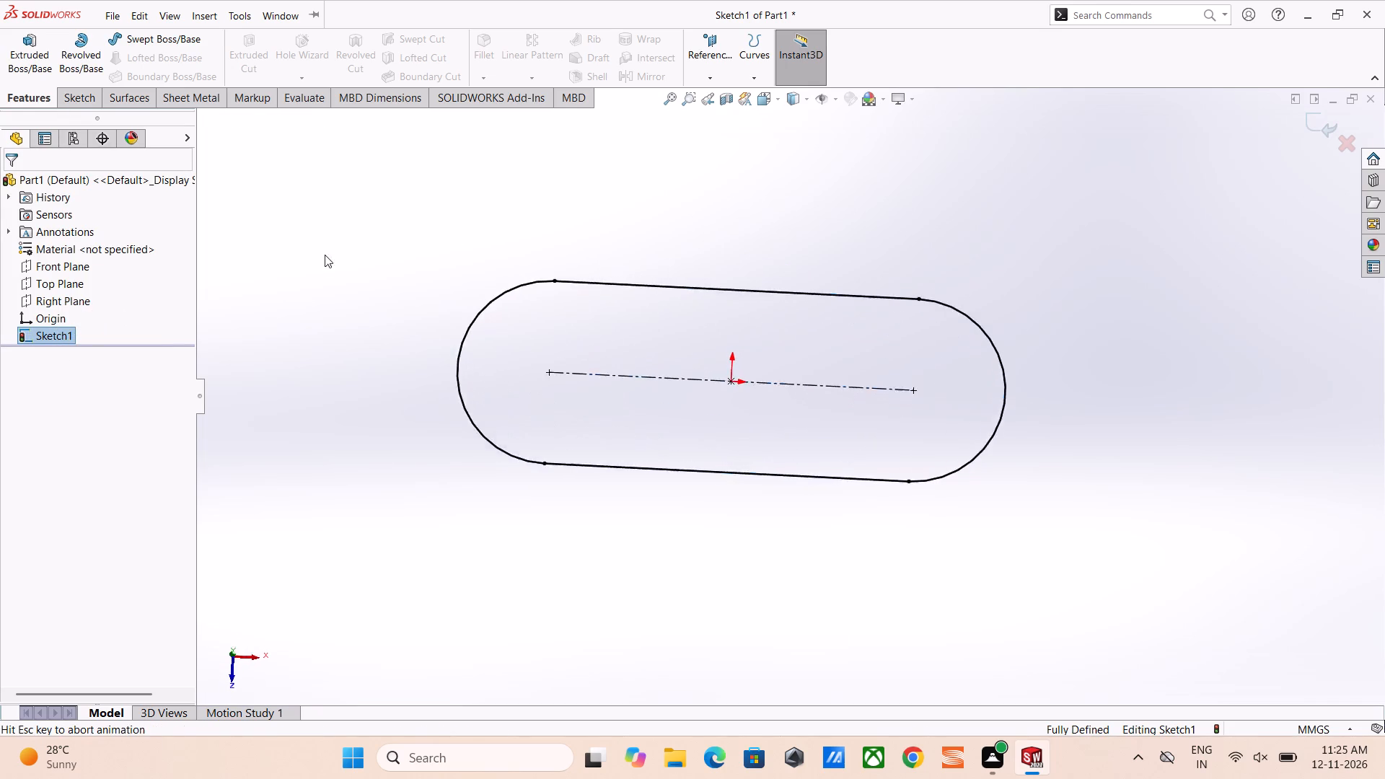
{"action": "right_click_drag", "start_coordinate": [422, 224], "coordinate": [529, 196]}
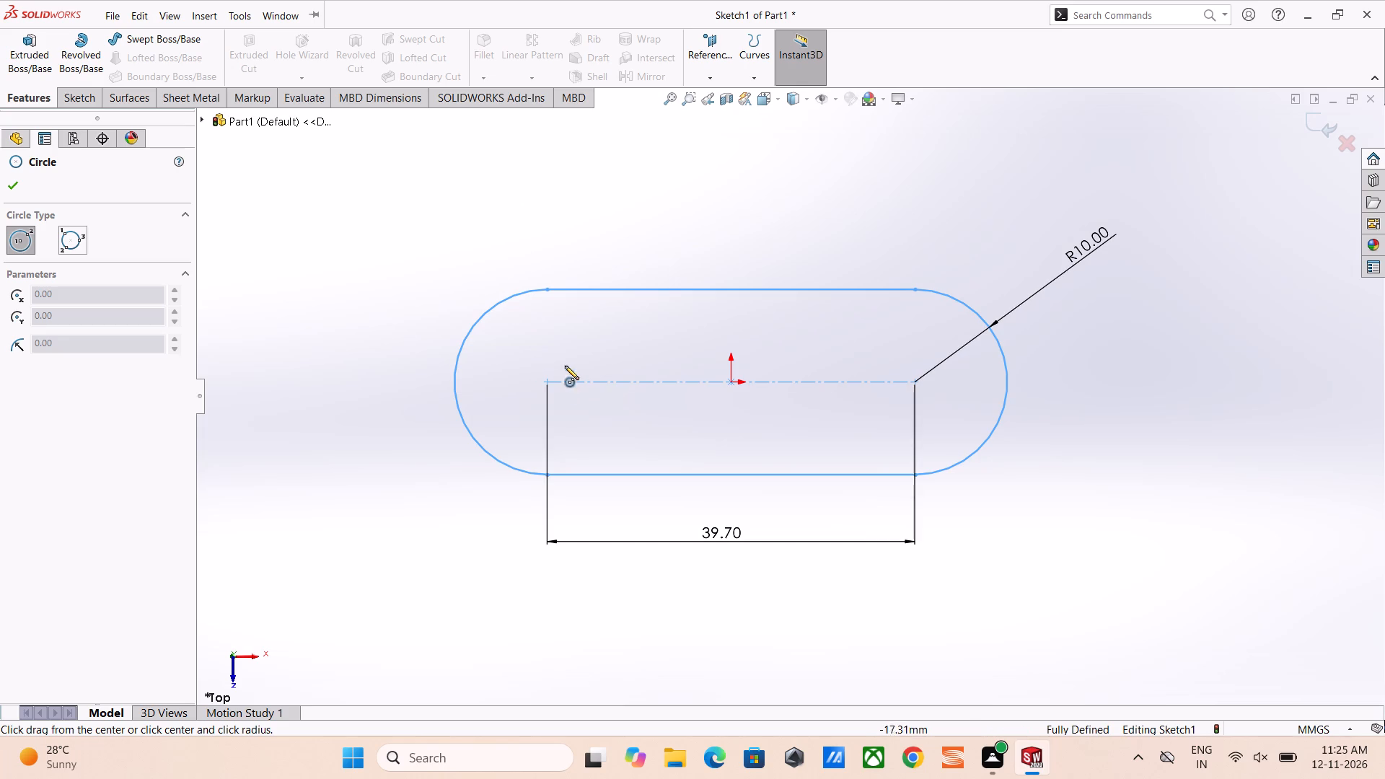
{"action": "left_click", "coordinate": [549, 382]}
{"action": "left_click", "coordinate": [602, 410]}
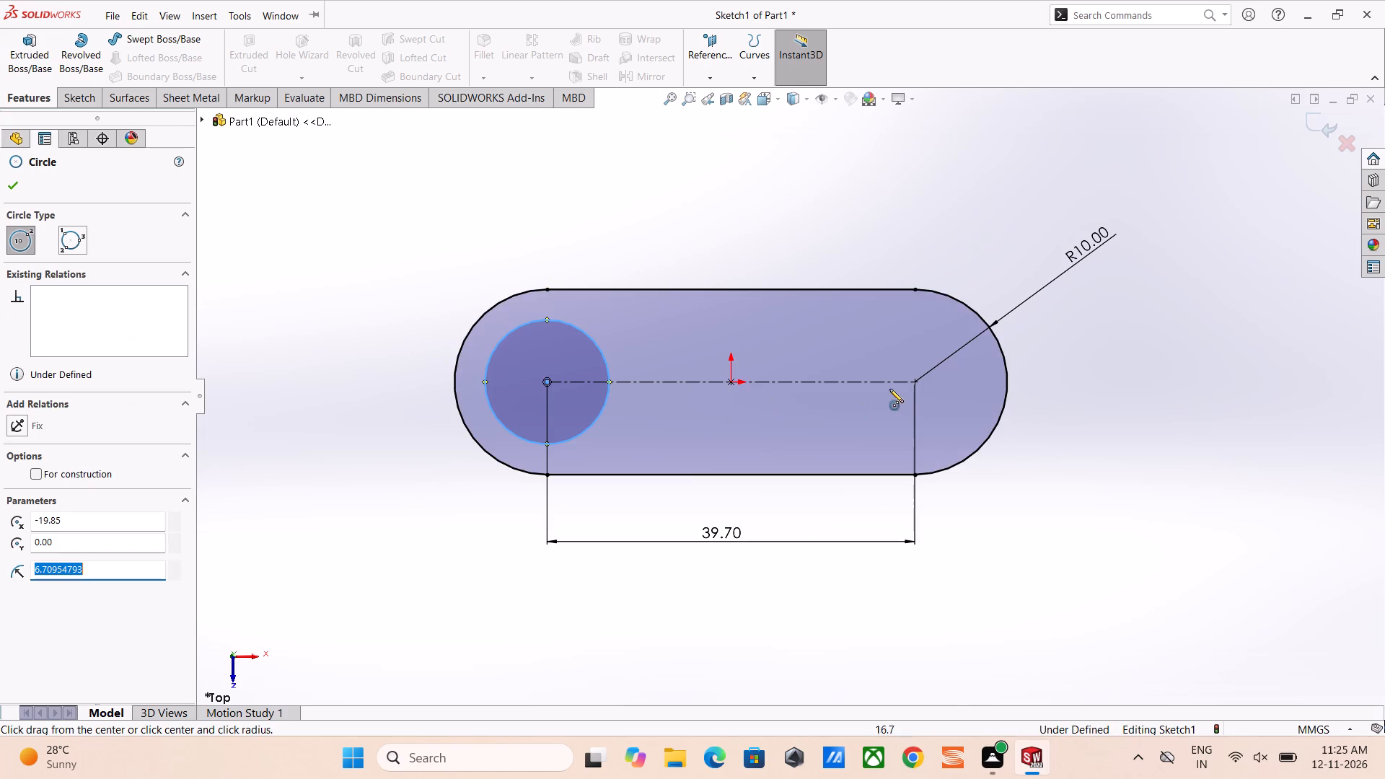
{"action": "left_click", "coordinate": [915, 380]}
{"action": "left_click", "coordinate": [966, 408]}
{"action": "right_click", "coordinate": [966, 408]}
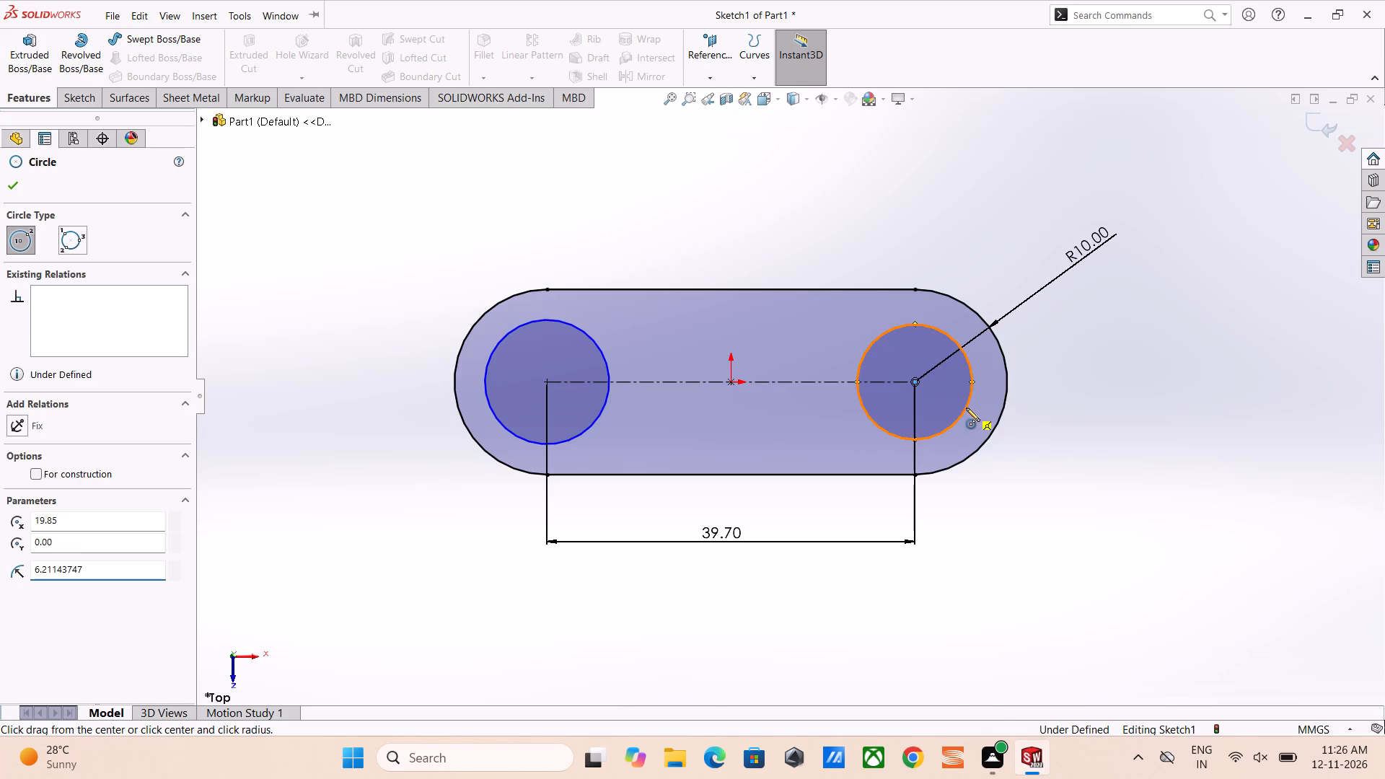
{"action": "left_click", "coordinate": [987, 421]}
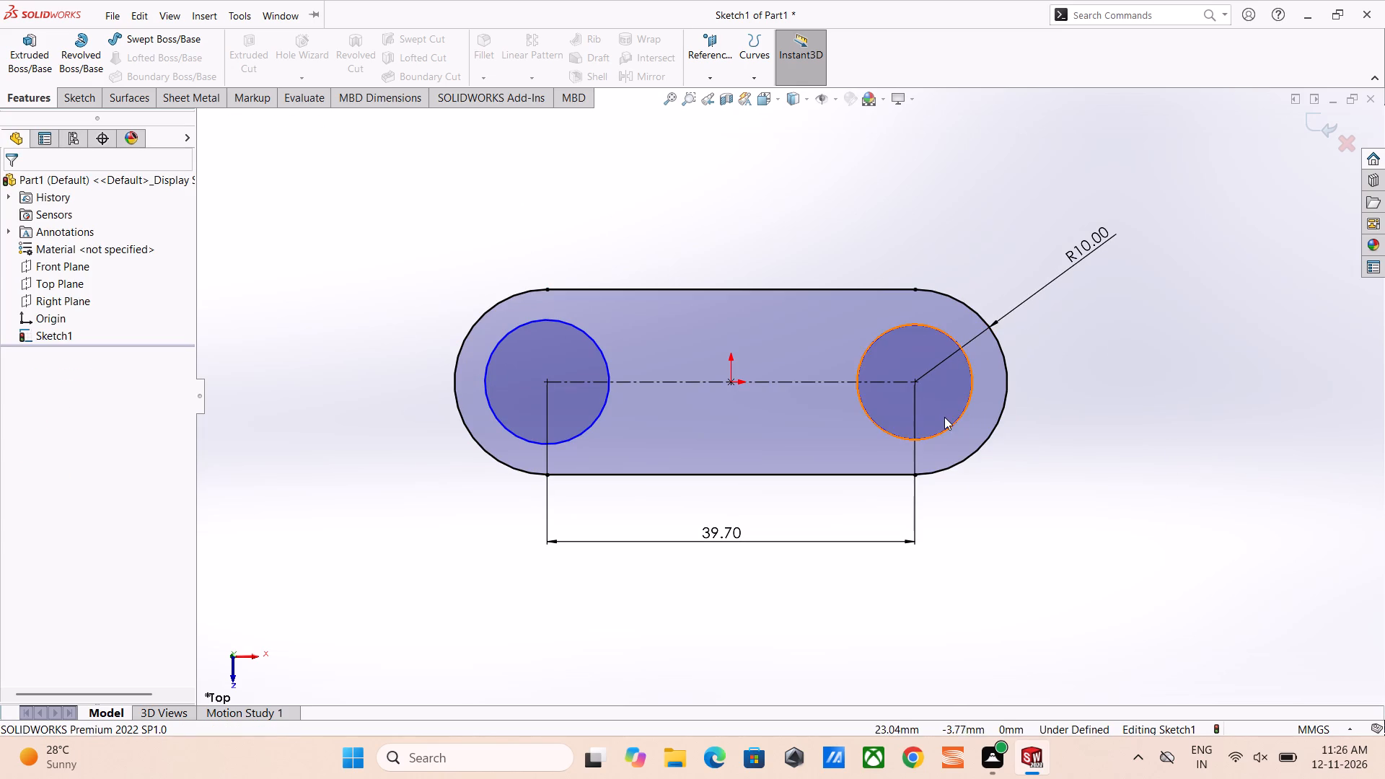
Add an Equal relation between the two circles inside the slot.
{"action": "left_click", "coordinate": [954, 426], "text": "ctrl"}
{"action": "left_click", "coordinate": [950, 423], "text": "ctrl"}
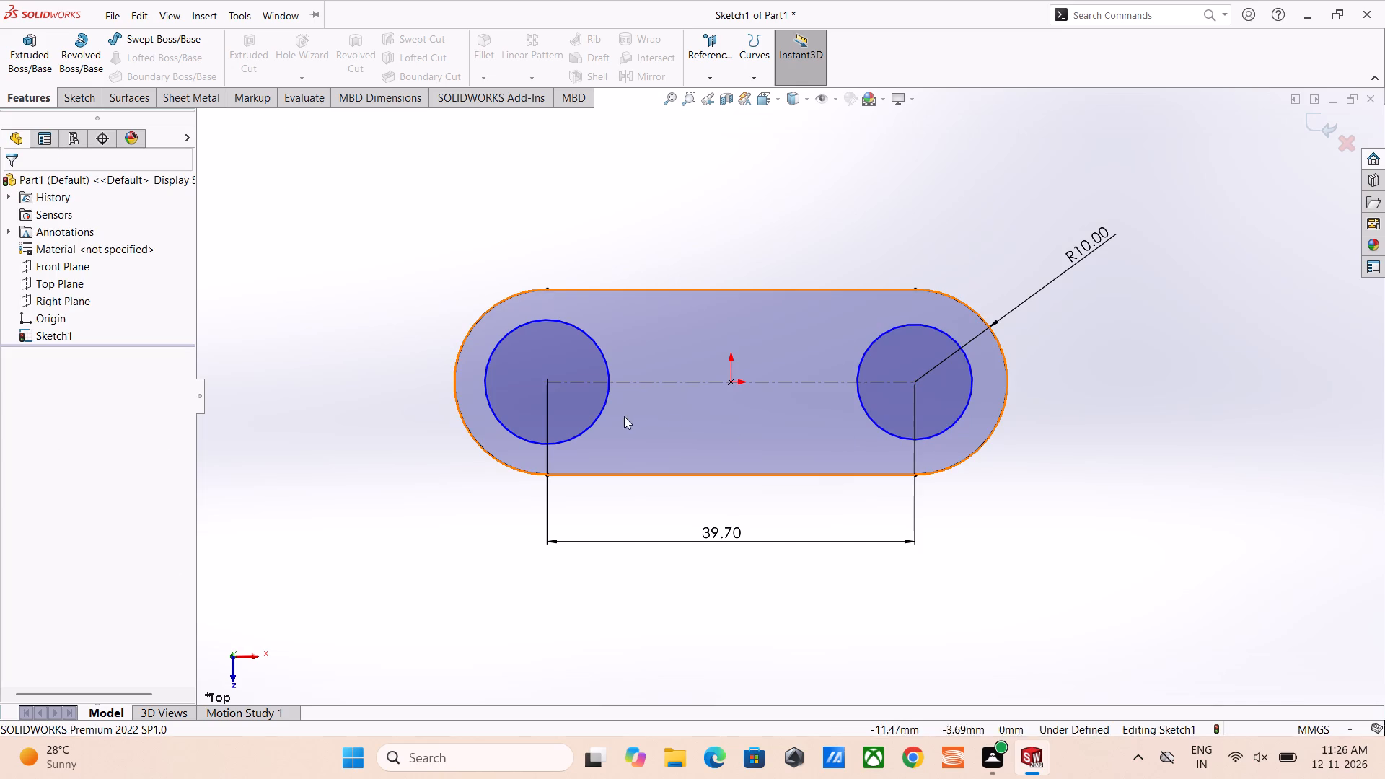
{"action": "left_click", "coordinate": [596, 419], "text": "ctrl"}
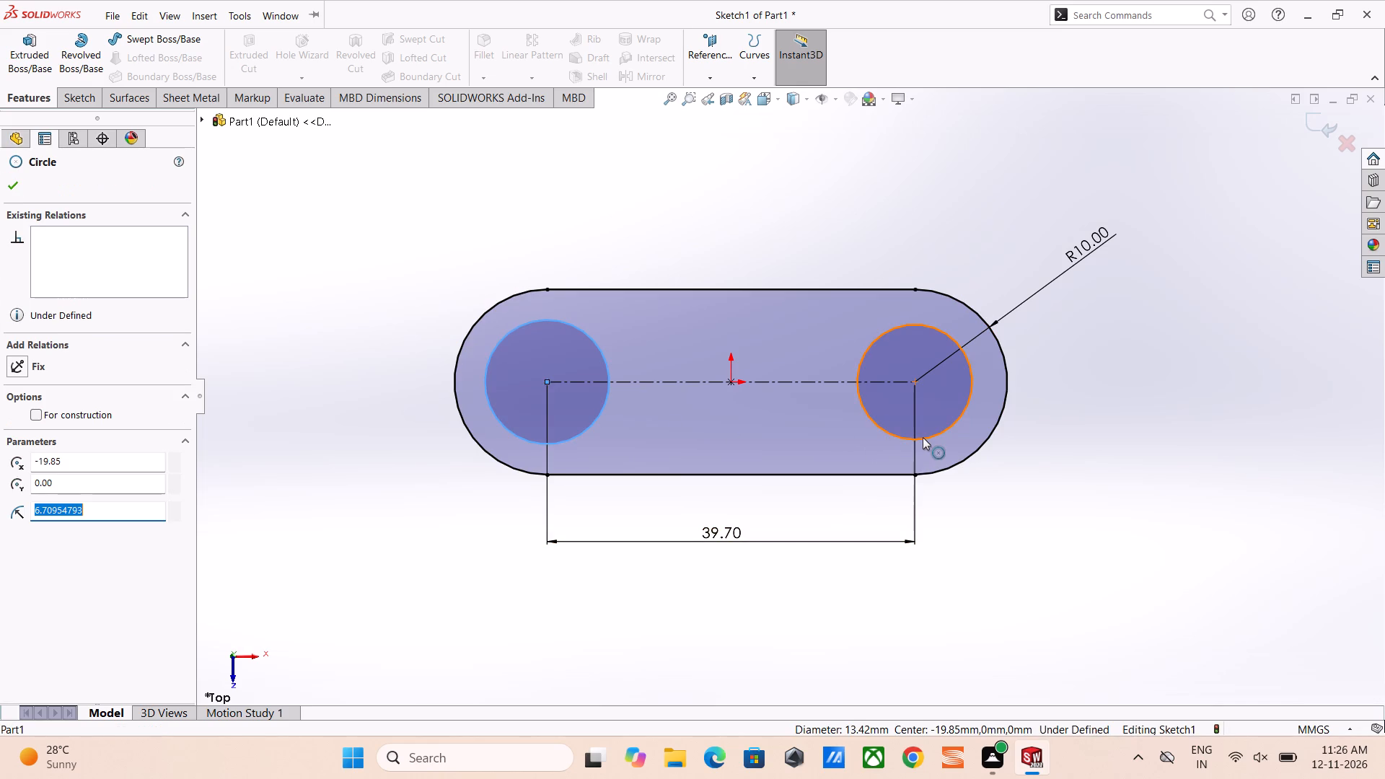
{"action": "left_click", "coordinate": [923, 437], "text": "ctrl"}
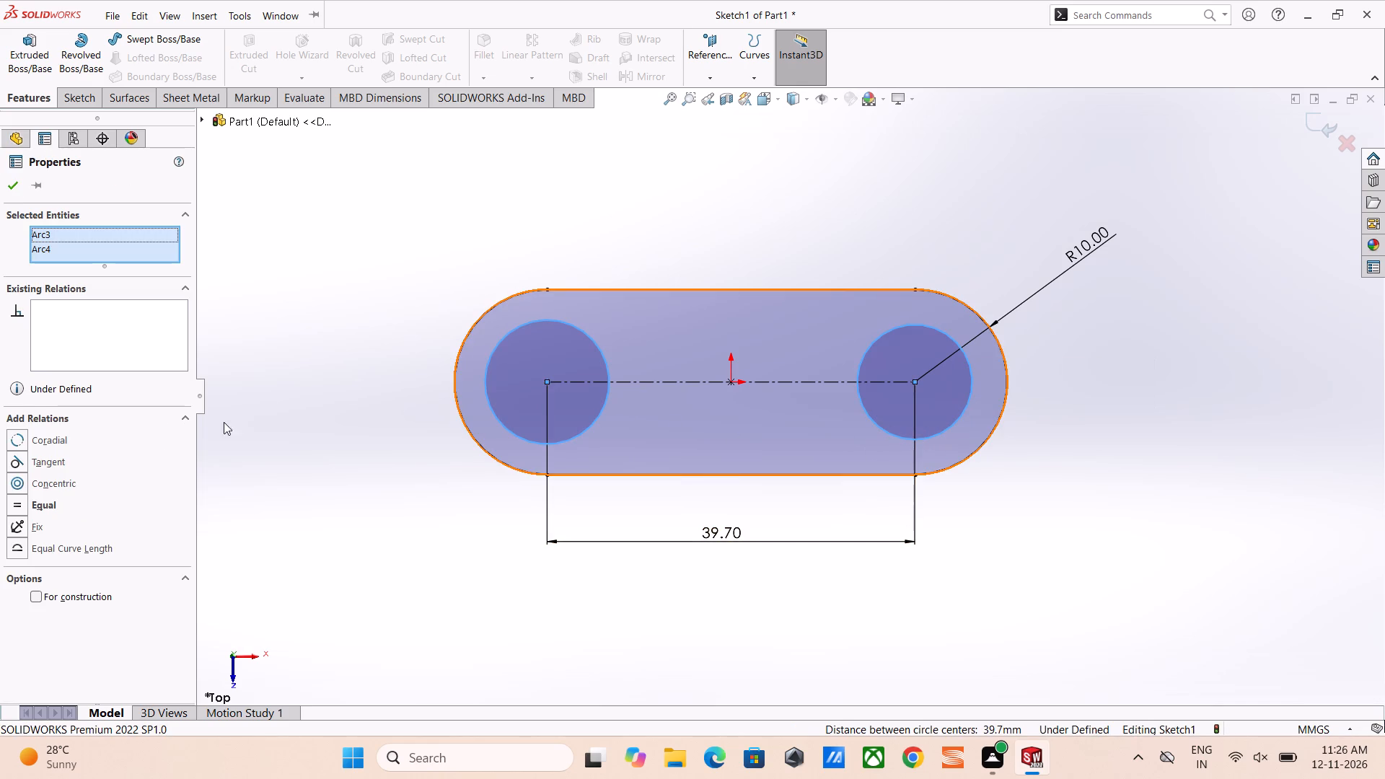
{"action": "left_click", "coordinate": [40, 509]}
Dimension one of the equal circles to a diameter of 10.10 mm.
{"action": "right_click_drag", "start_coordinate": [374, 413], "coordinate": [326, 177]}
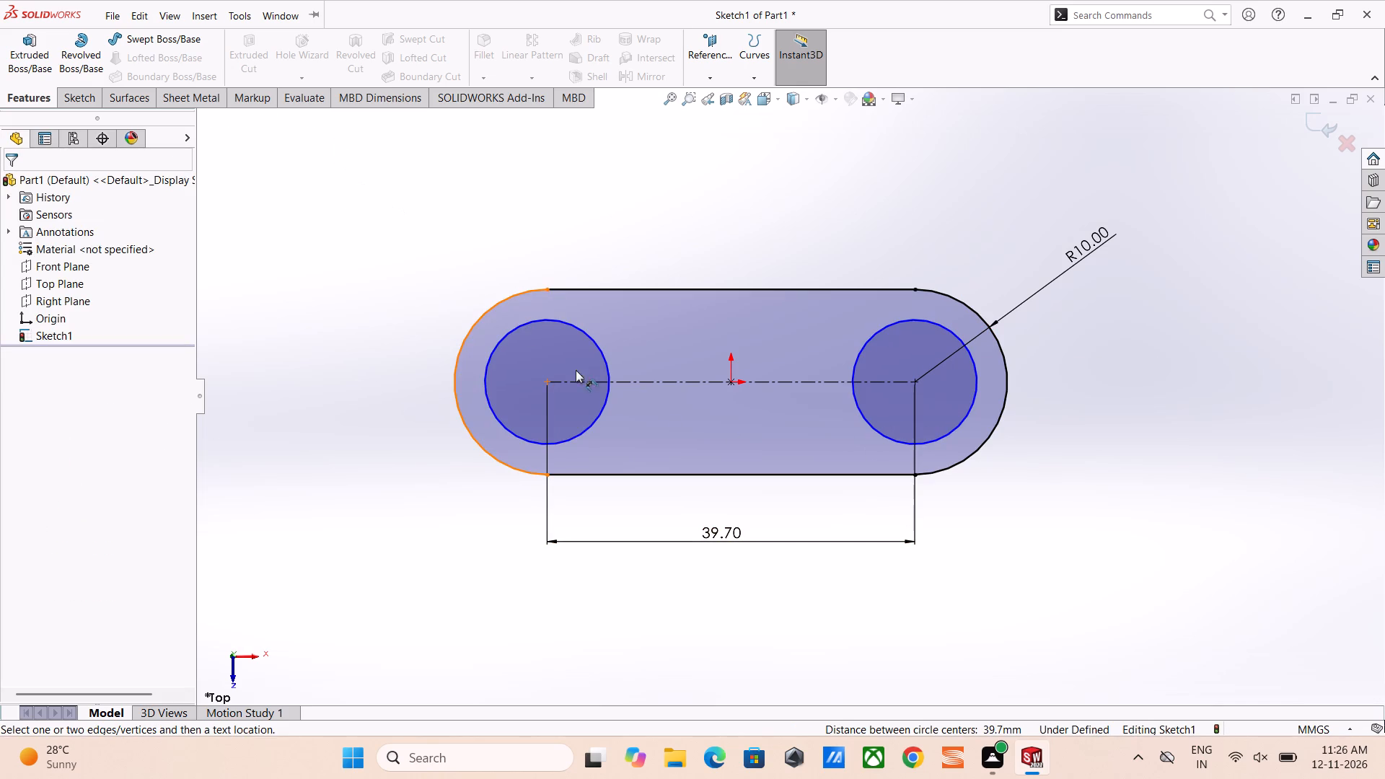
{"action": "left_click", "coordinate": [571, 326]}
{"action": "left_click", "coordinate": [449, 263]}
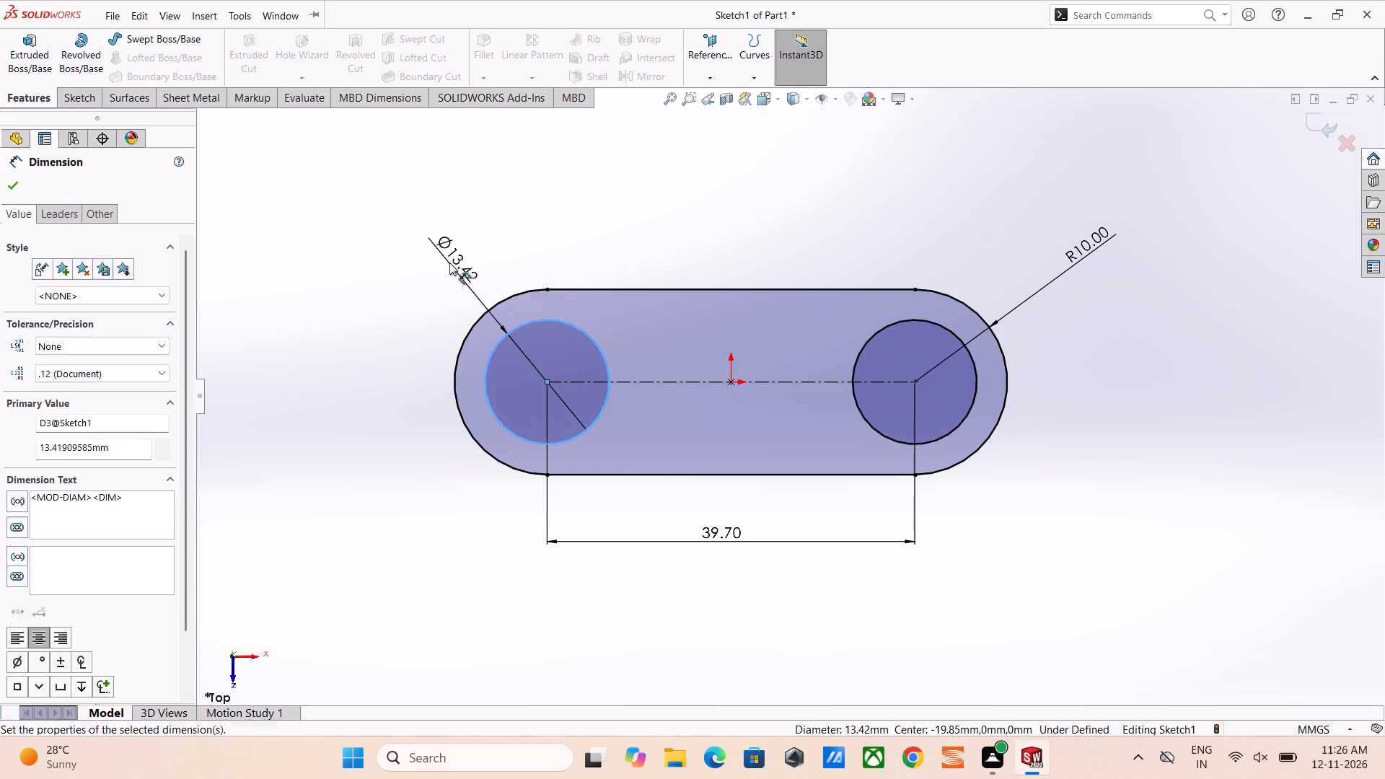
{"action": "type", "text": "10.10"}
{"action": "key", "text": "Return"}
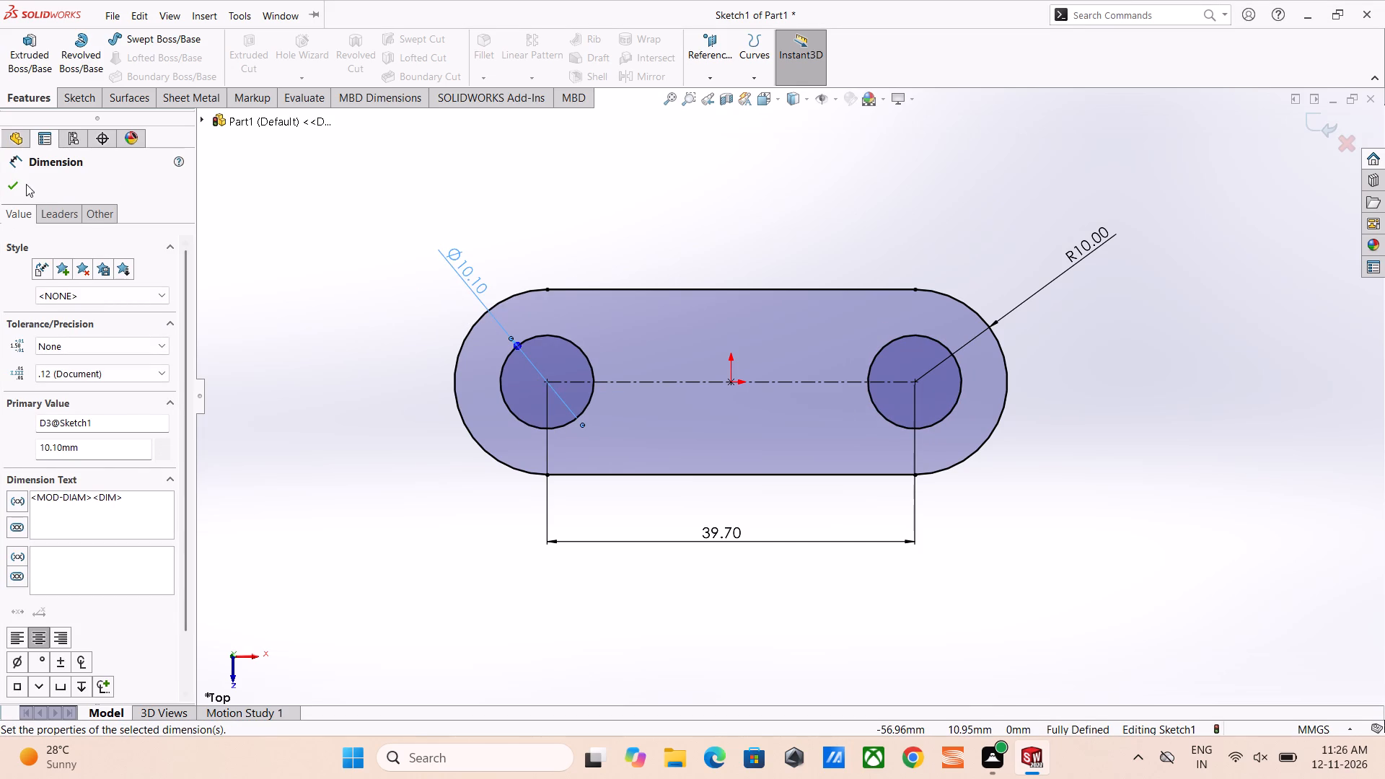
{"action": "left_click", "coordinate": [17, 182]}
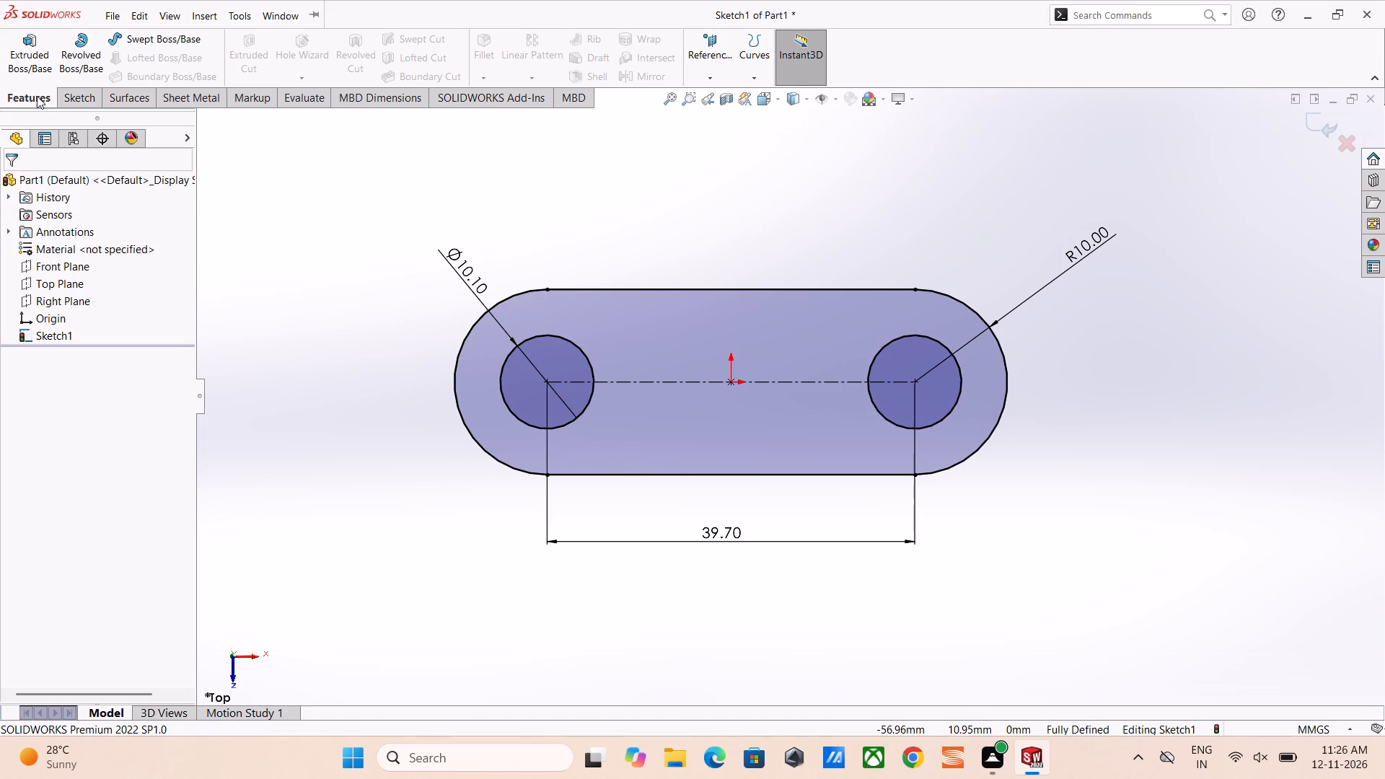
Extrude the slot profile with its two holes to a blind depth of 2.70 mm.
{"action": "left_click", "coordinate": [30, 63]}
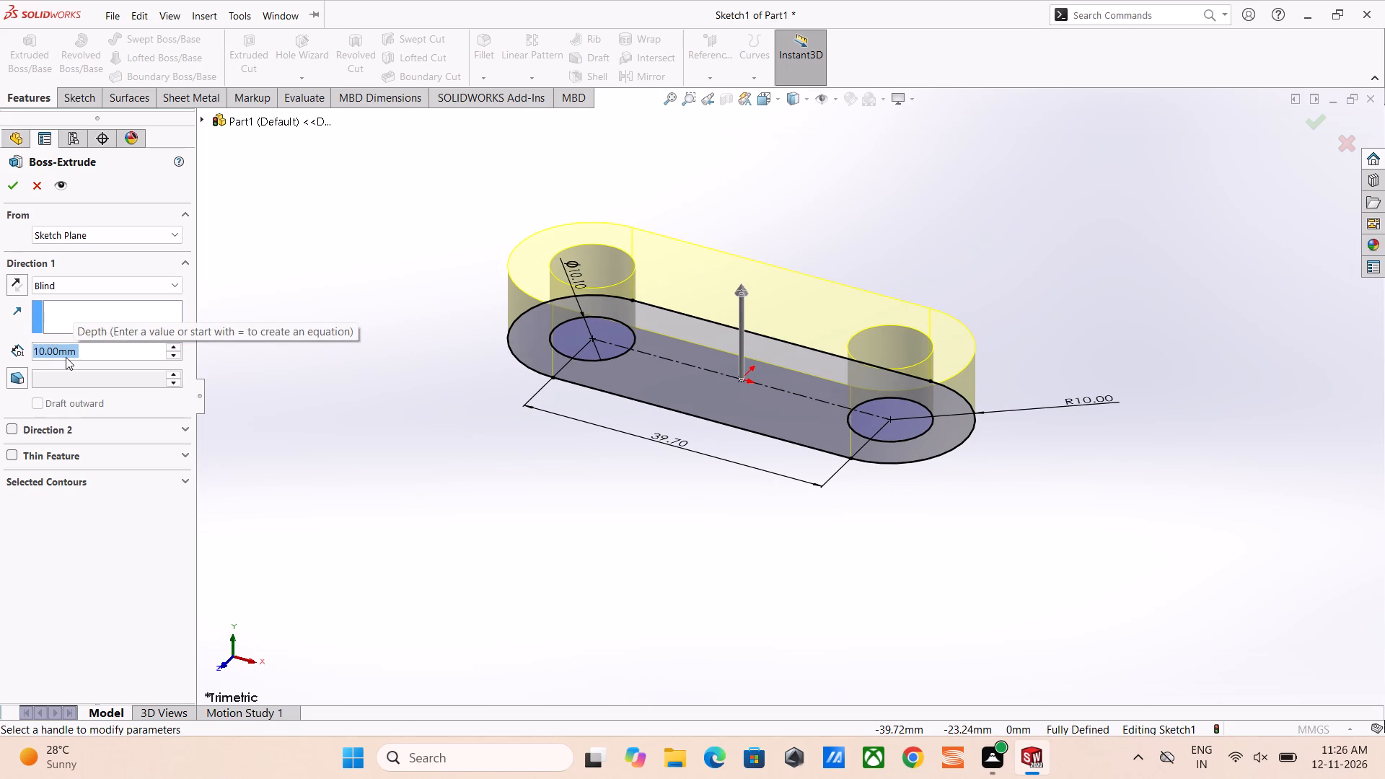
{"action": "type", "text": "2.70"}
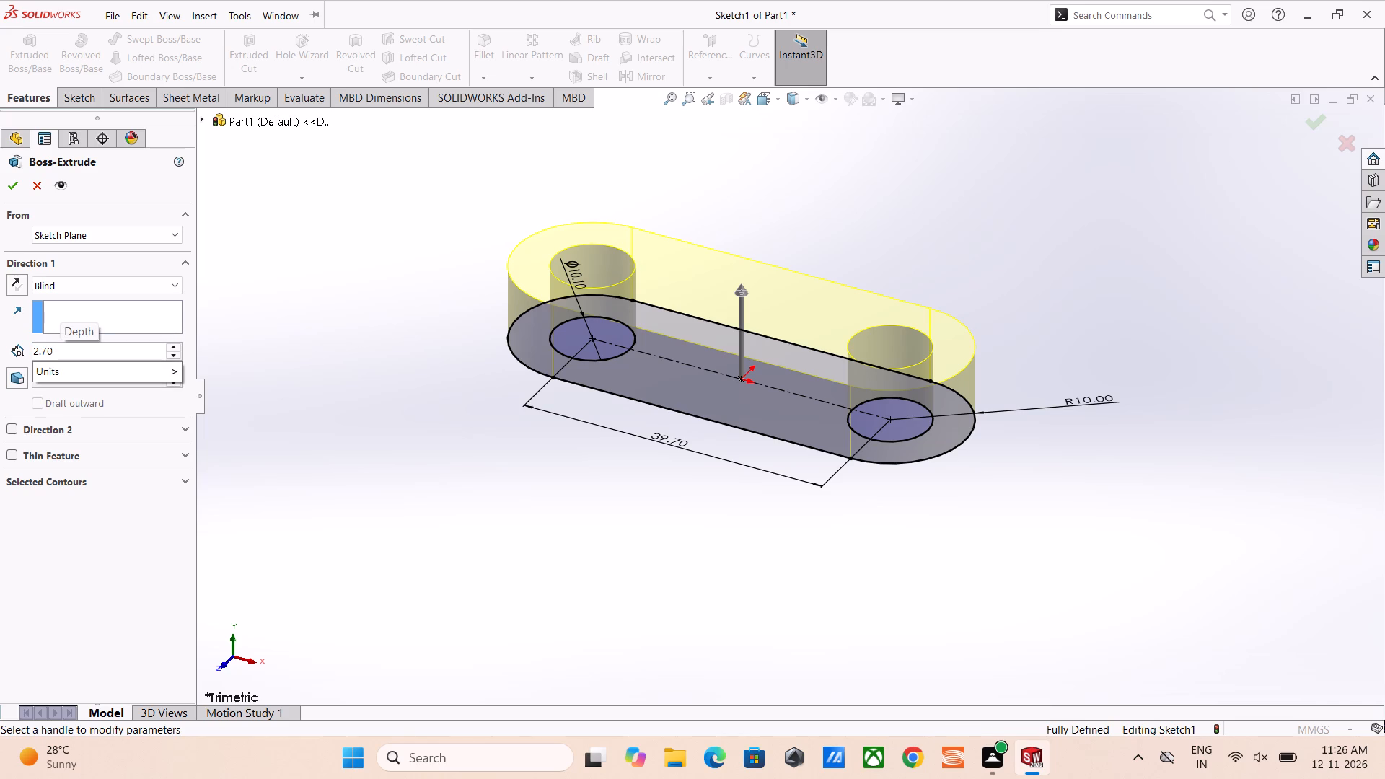
{"action": "key", "text": "Return"}
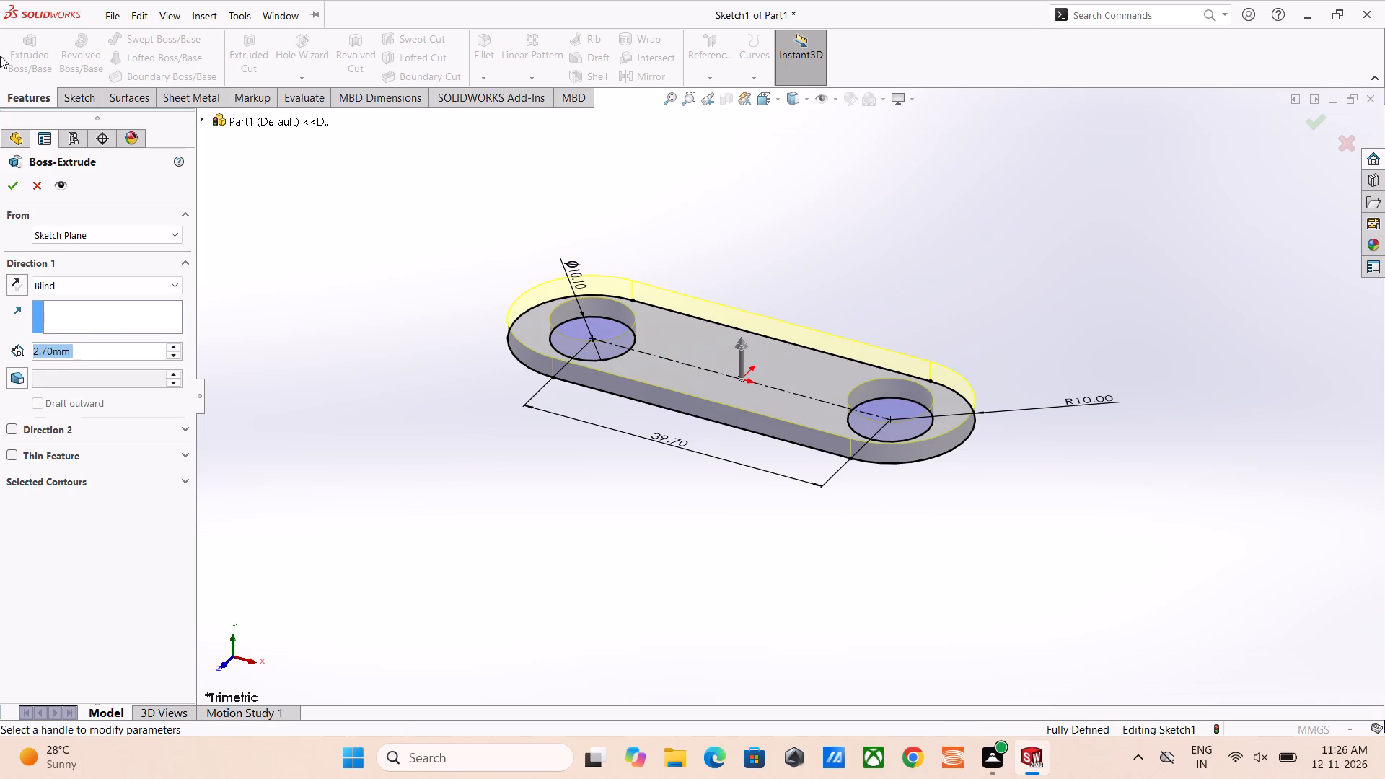
{"action": "left_click", "coordinate": [10, 182]}
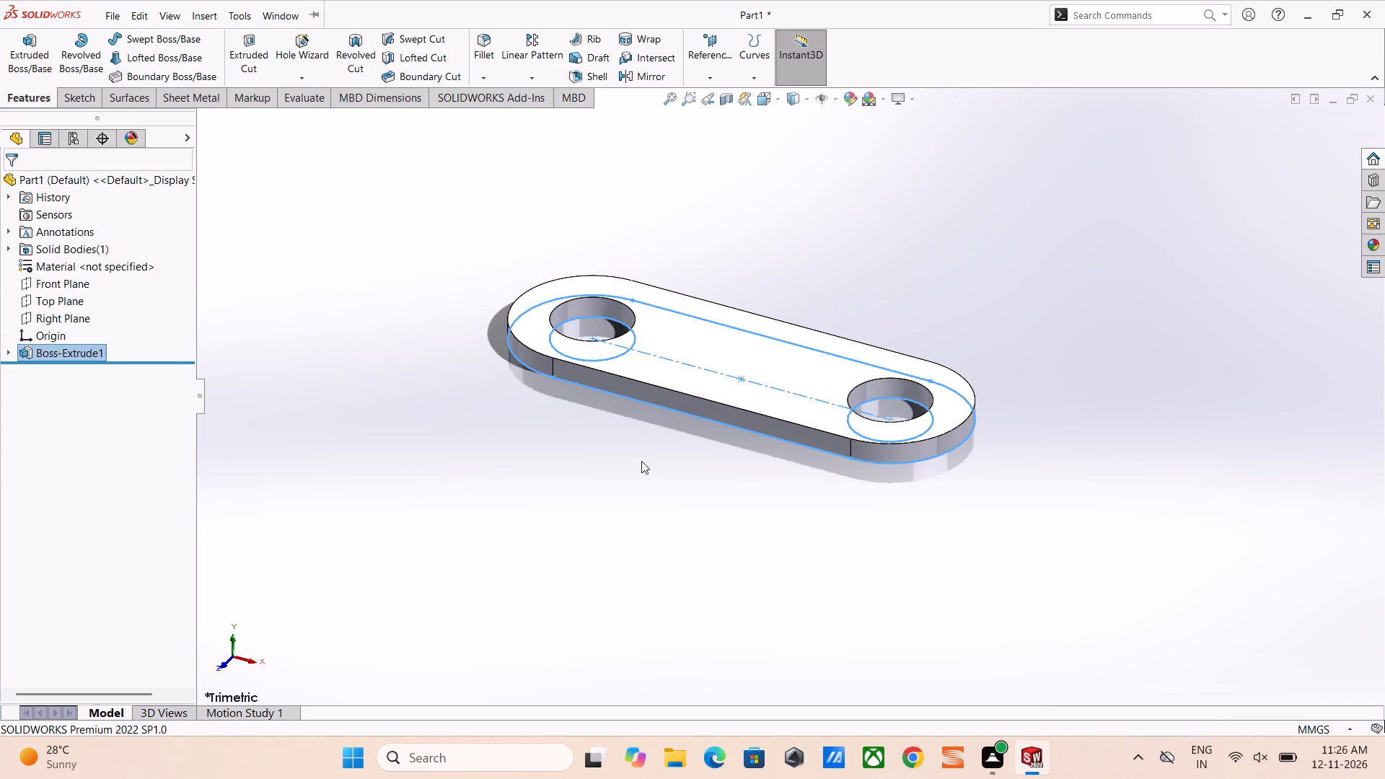
{"action": "left_click", "coordinate": [641, 461]}
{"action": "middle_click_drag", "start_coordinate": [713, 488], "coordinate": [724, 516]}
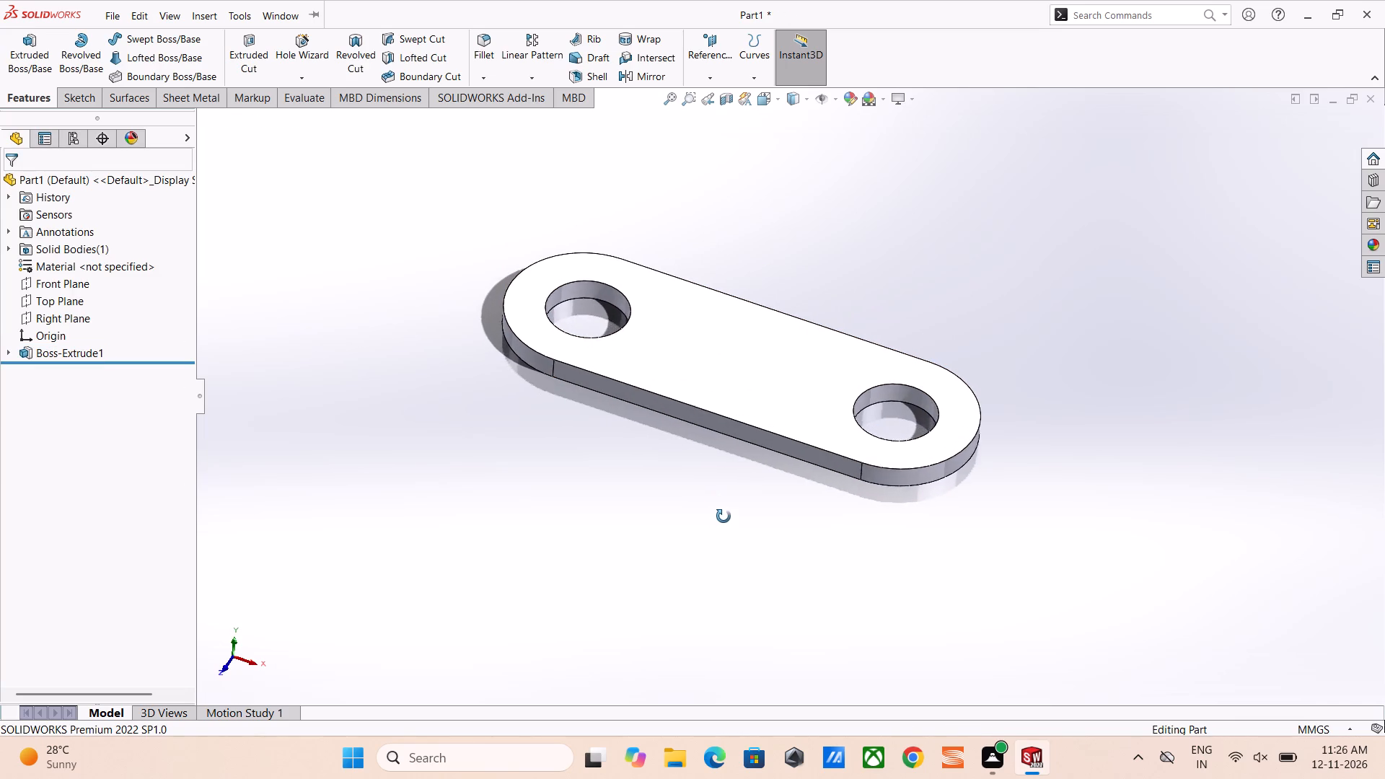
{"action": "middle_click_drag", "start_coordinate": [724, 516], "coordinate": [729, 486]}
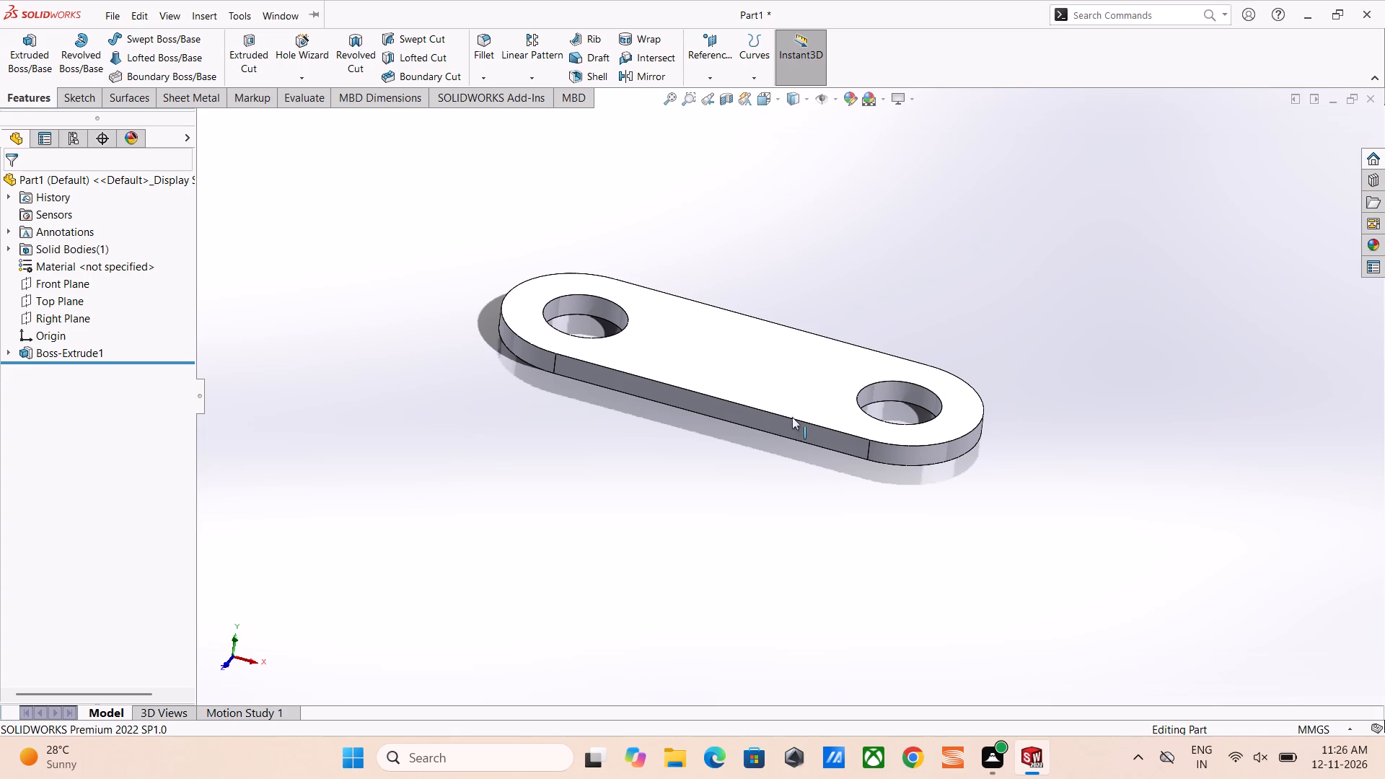
Start a sketch on the plate's long flat side face and draw a vertical construction line about 23.3 mm up from the origin.
{"action": "left_click", "coordinate": [783, 374]}
{"action": "left_click", "coordinate": [755, 538]}
{"action": "left_click", "coordinate": [724, 408]}
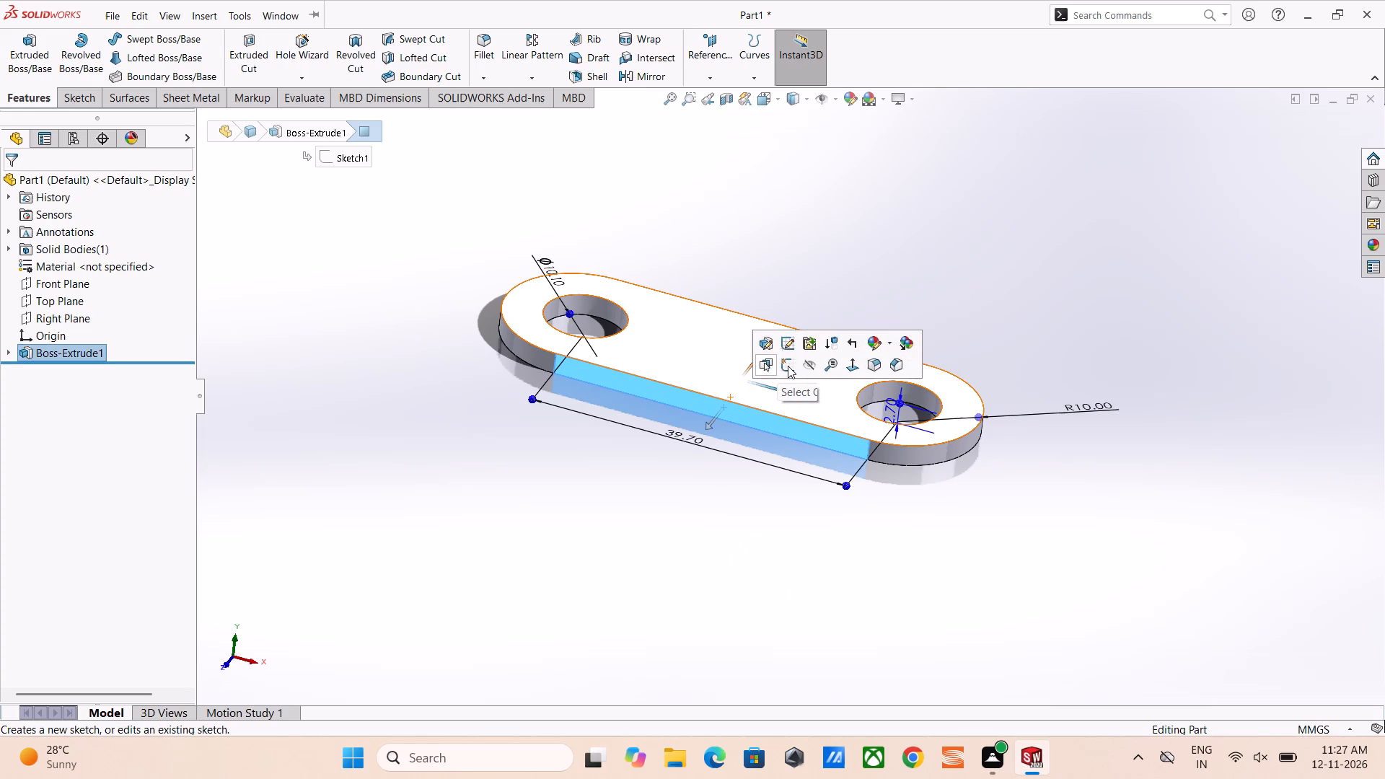
{"action": "left_click", "coordinate": [788, 366]}
{"action": "left_click", "coordinate": [773, 514]}
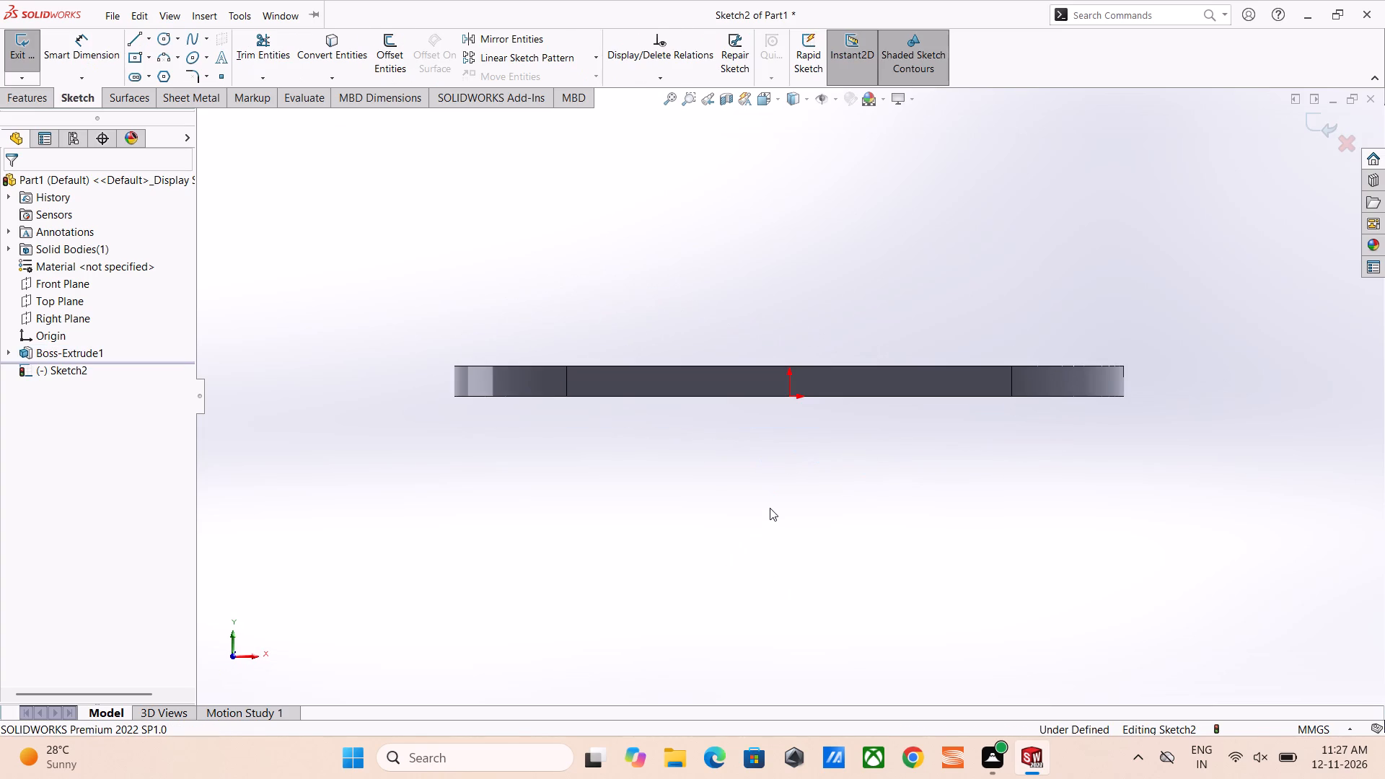
{"action": "right_click_drag", "start_coordinate": [790, 496], "coordinate": [661, 498]}
{"action": "left_click", "coordinate": [790, 396]}
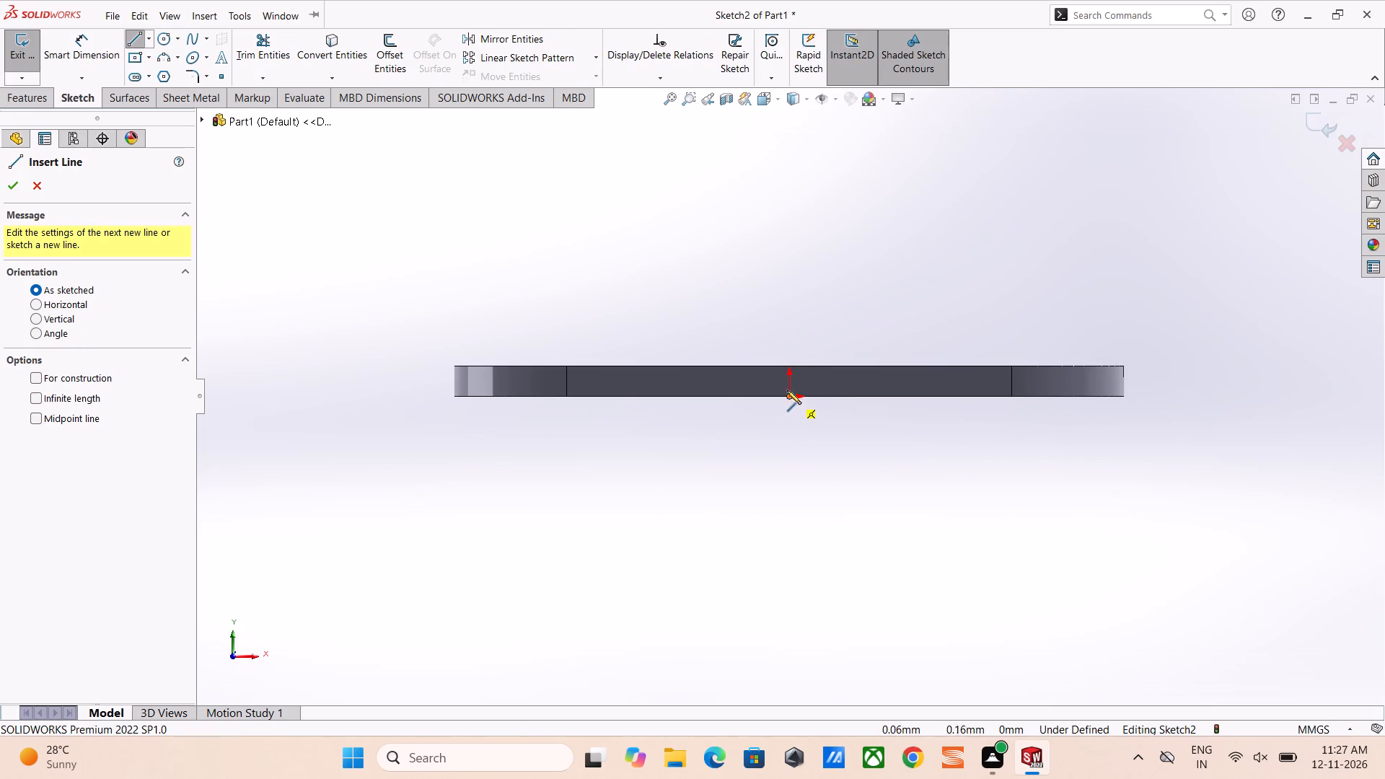
{"action": "left_click", "coordinate": [791, 136]}
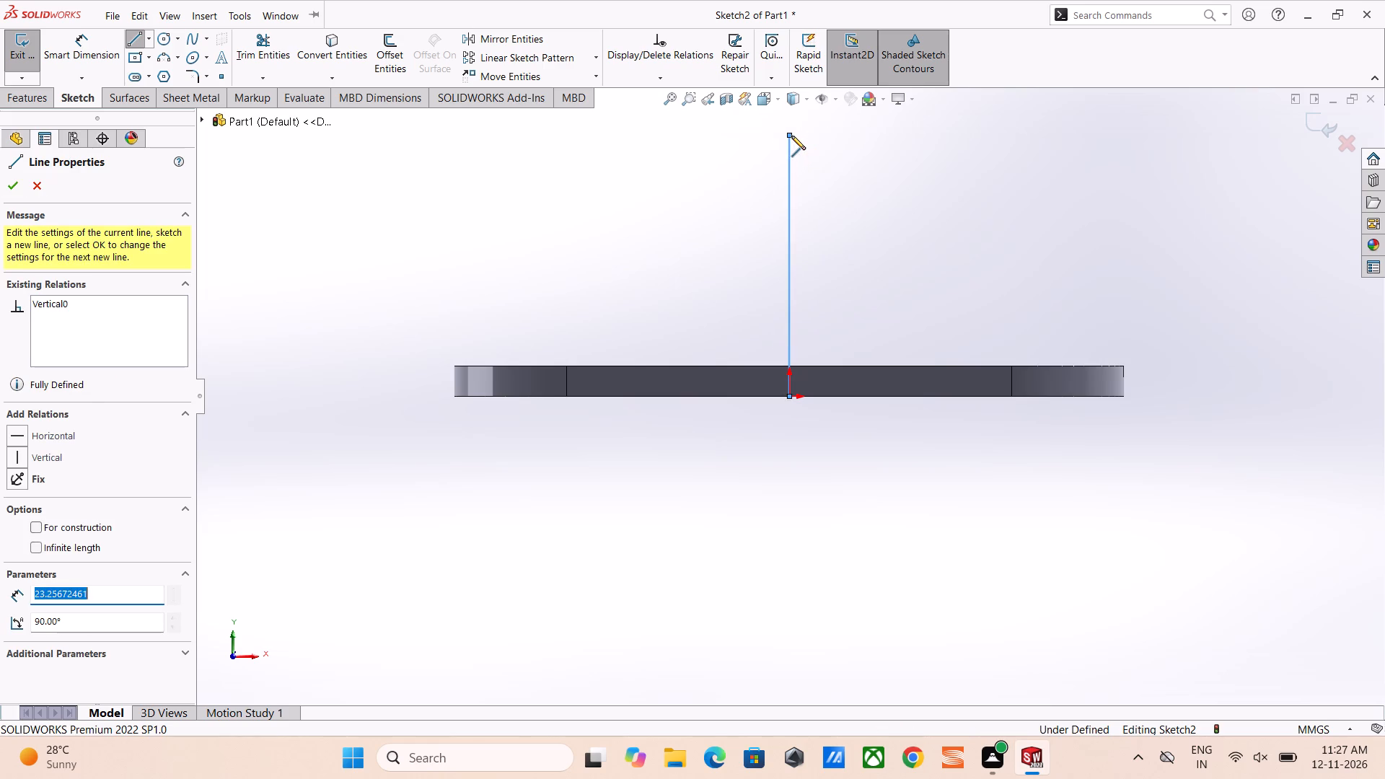
{"action": "right_click", "coordinate": [791, 136]}
{"action": "left_click", "coordinate": [826, 118]}
{"action": "left_click", "coordinate": [858, 214]}
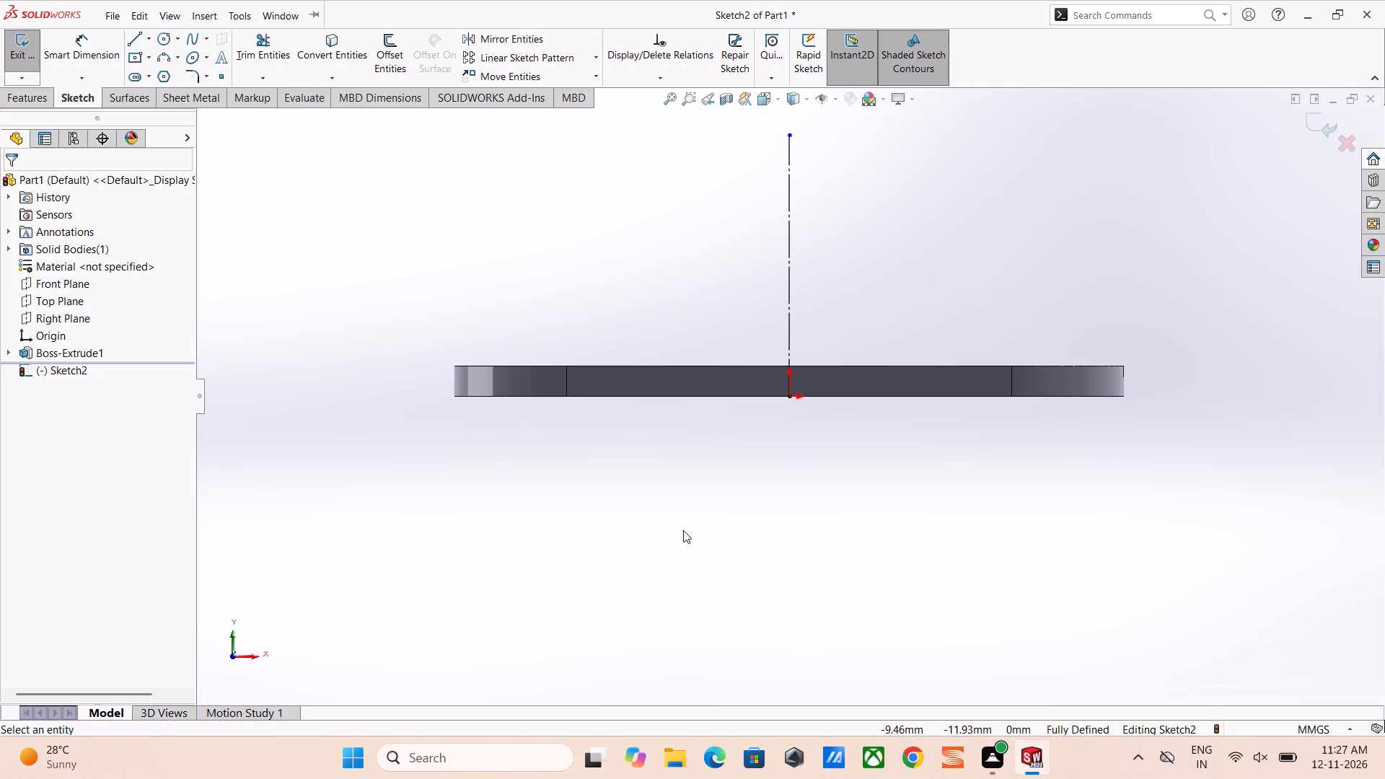
Draw a closed upright rectangle of lines, about 3.7 by 13.2 mm, standing on the plate's top edge on the construction line's negative-X side.
{"action": "right_click_drag", "start_coordinate": [717, 501], "coordinate": [565, 501]}
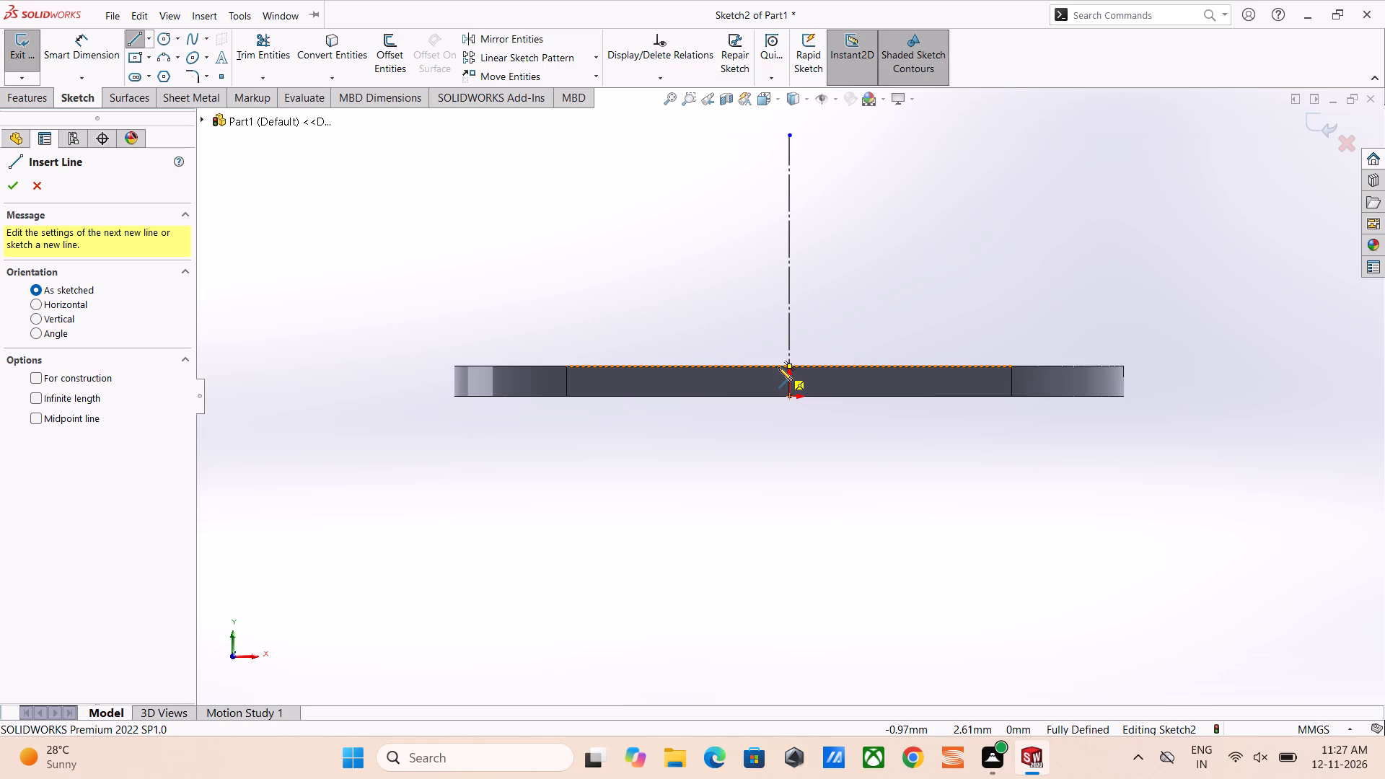
{"action": "left_click", "coordinate": [726, 365]}
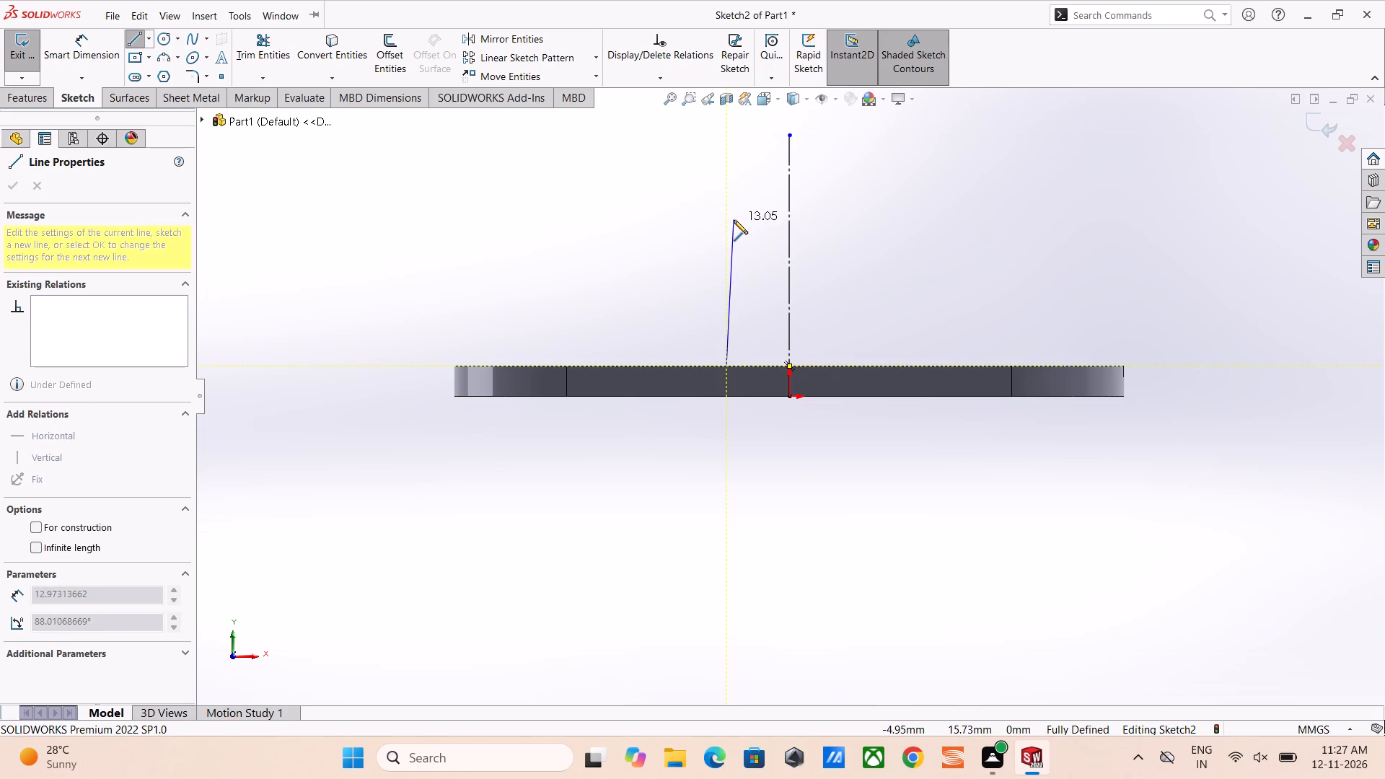
{"action": "left_click", "coordinate": [724, 218]}
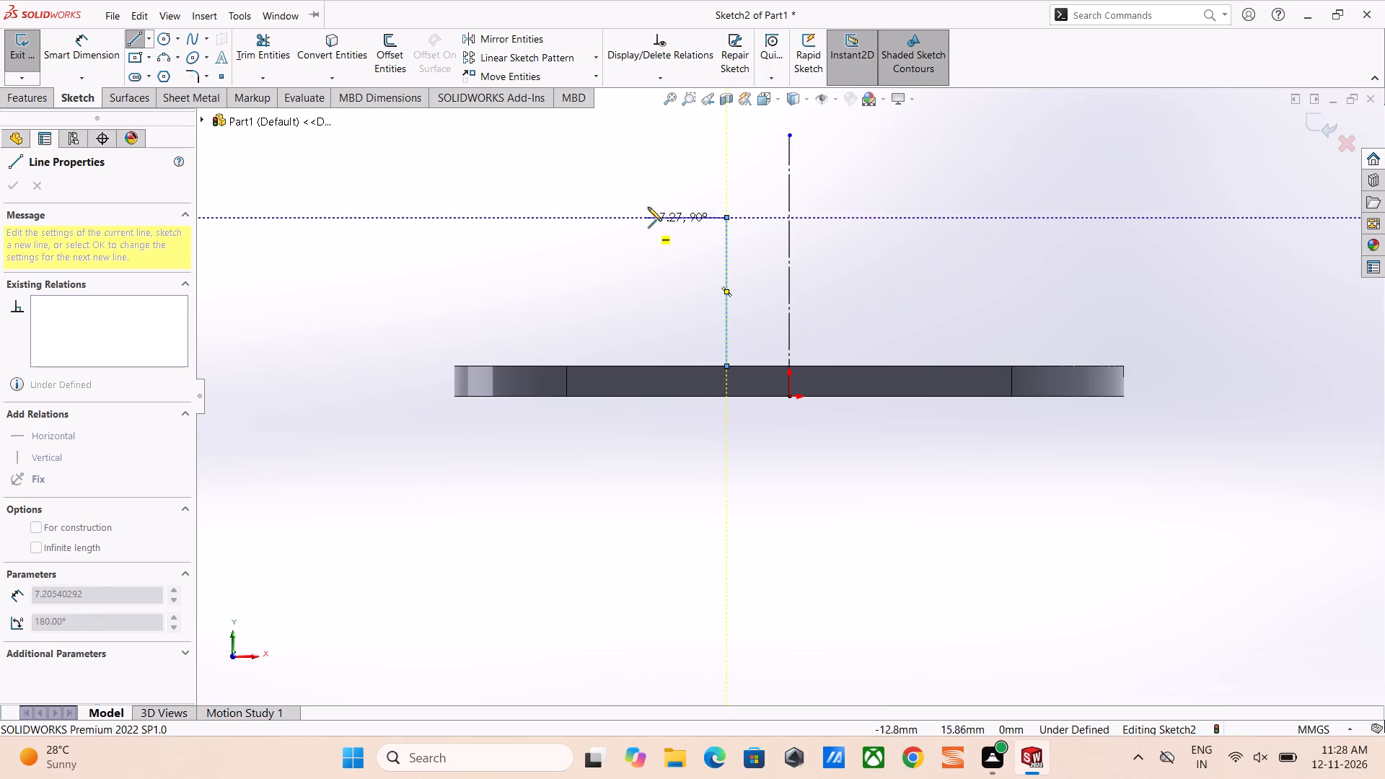
{"action": "left_click", "coordinate": [685, 218]}
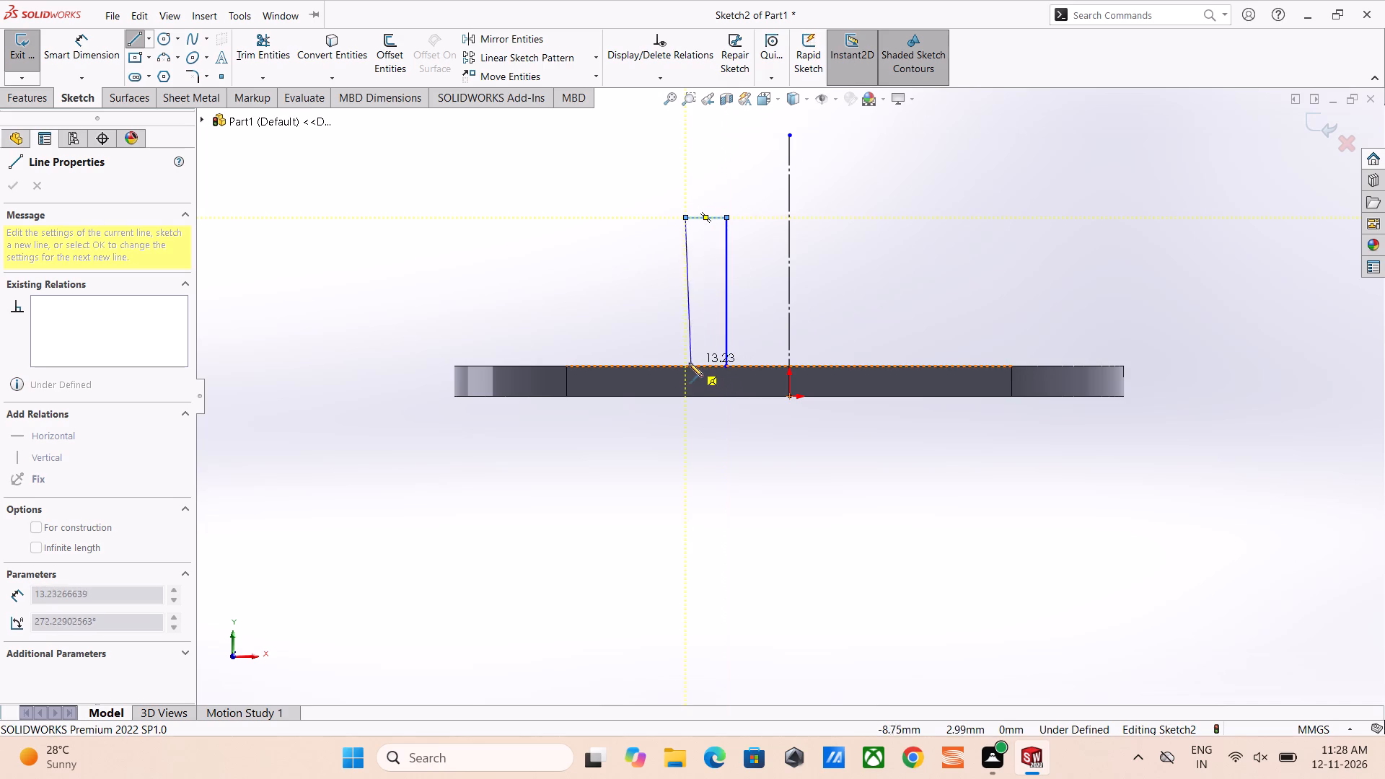
{"action": "left_click", "coordinate": [685, 362]}
{"action": "left_click", "coordinate": [726, 366]}
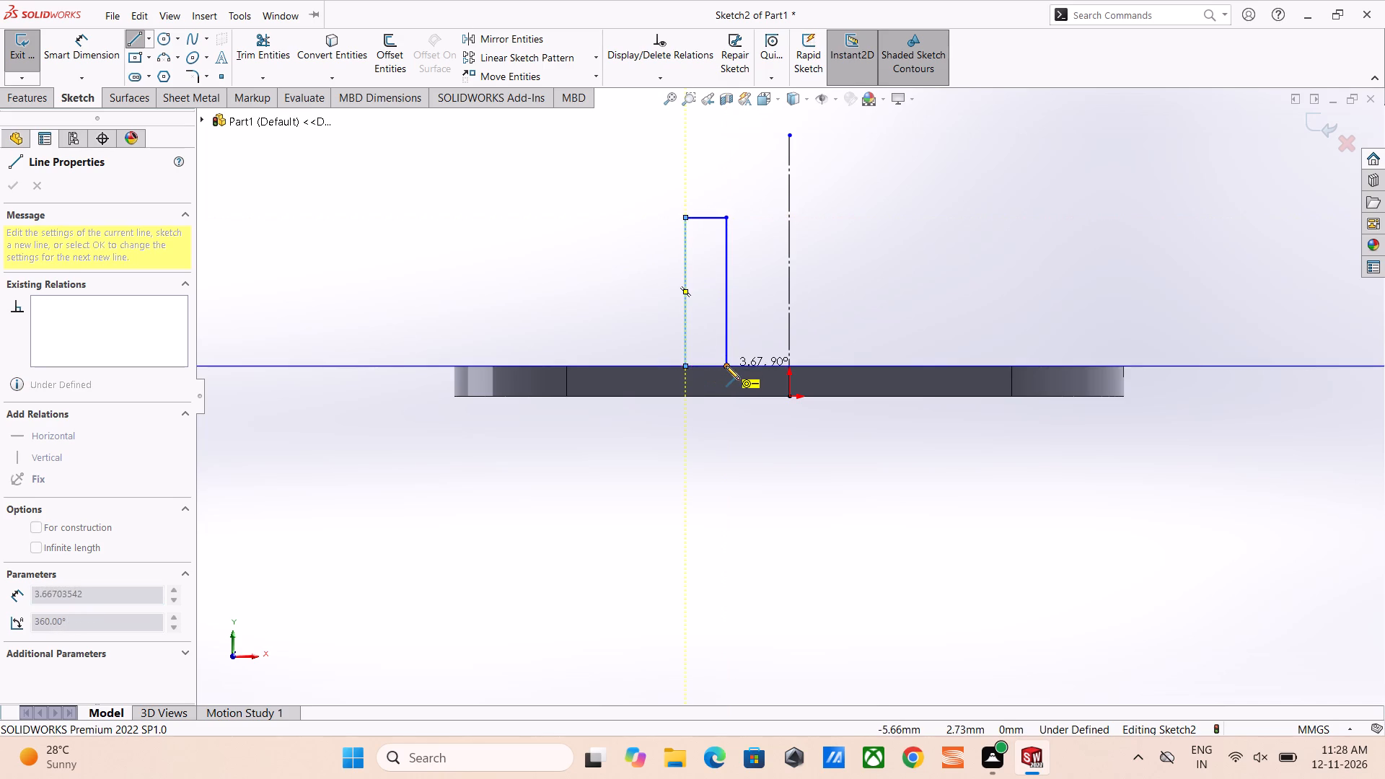
{"action": "right_click", "coordinate": [726, 366]}
{"action": "left_click", "coordinate": [760, 377]}
{"action": "left_click", "coordinate": [730, 460]}
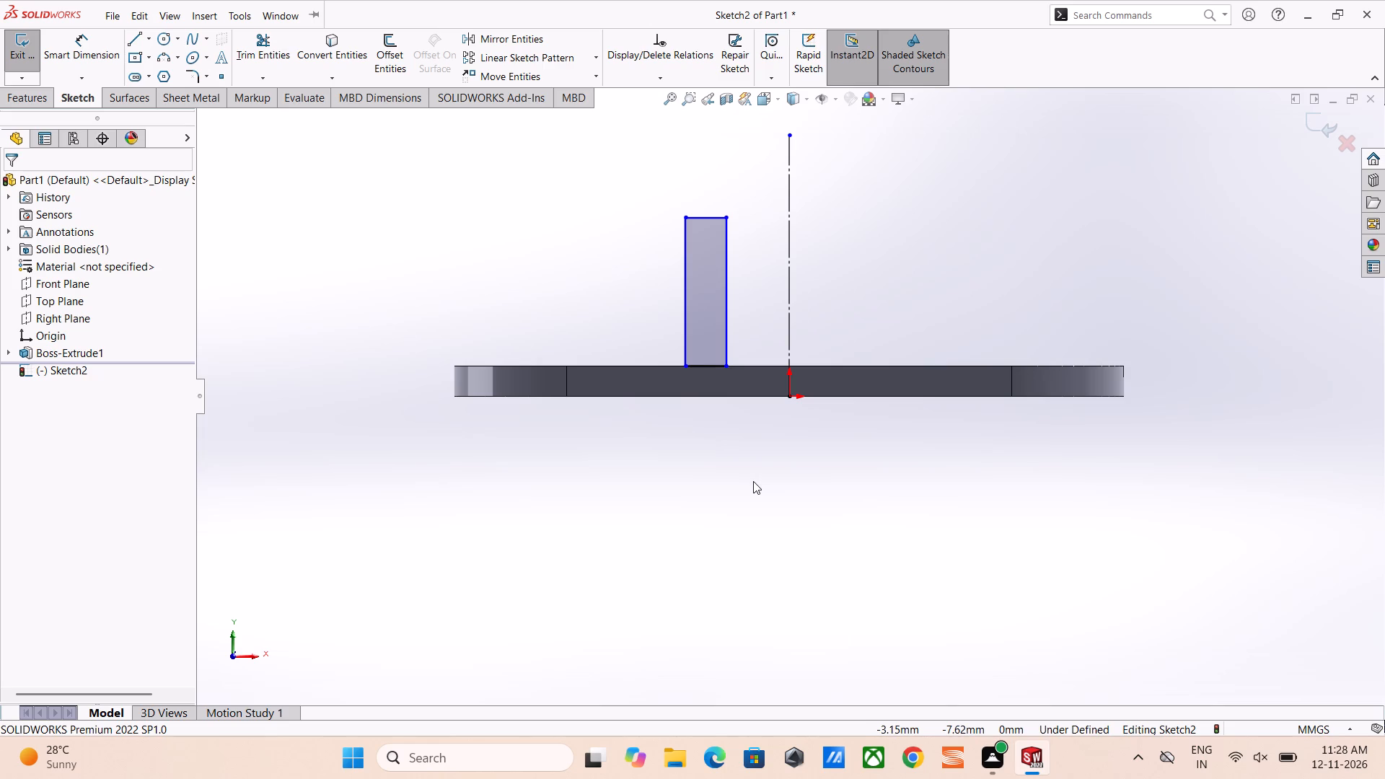
Dimension the rectangle's top line to a width of 5 mm.
{"action": "right_click_drag", "start_coordinate": [773, 505], "coordinate": [760, 382]}
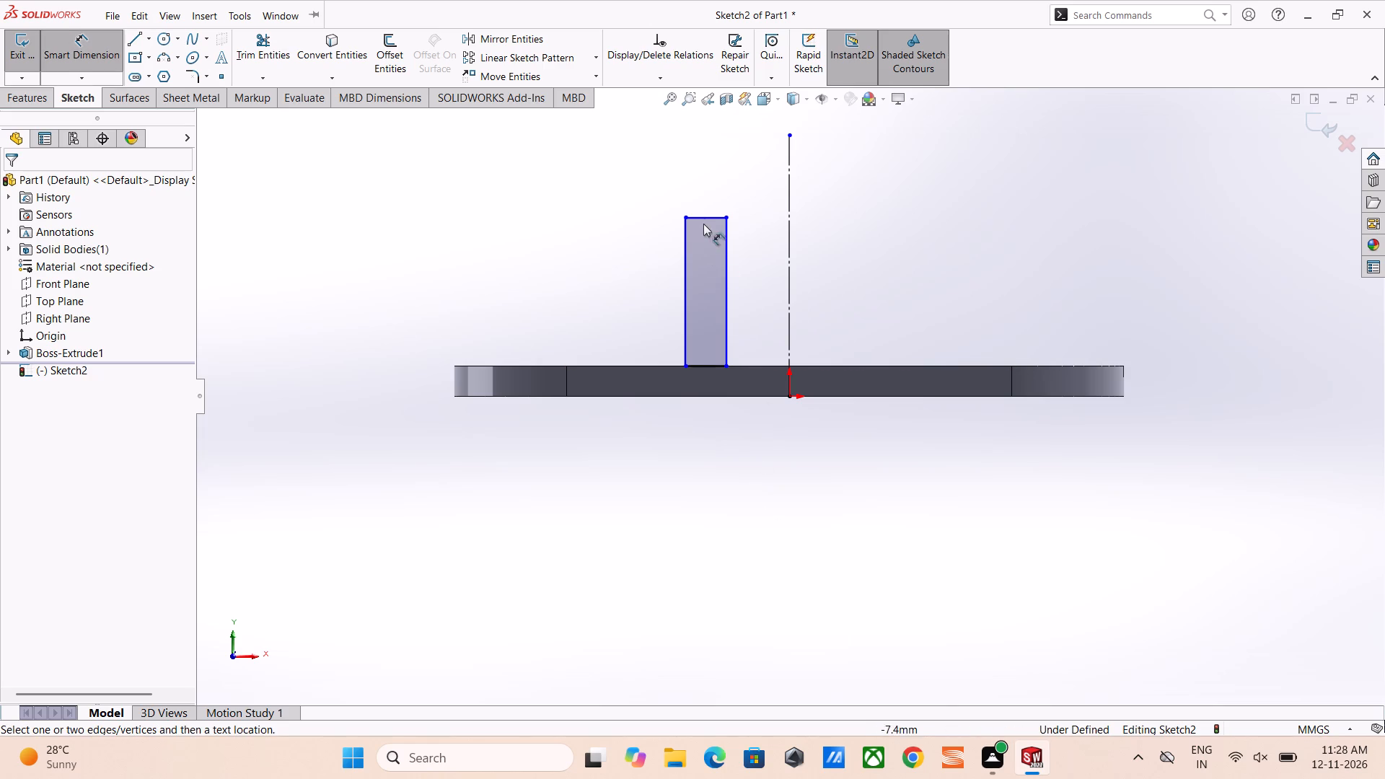
{"action": "left_click", "coordinate": [703, 219]}
{"action": "left_click", "coordinate": [695, 169]}
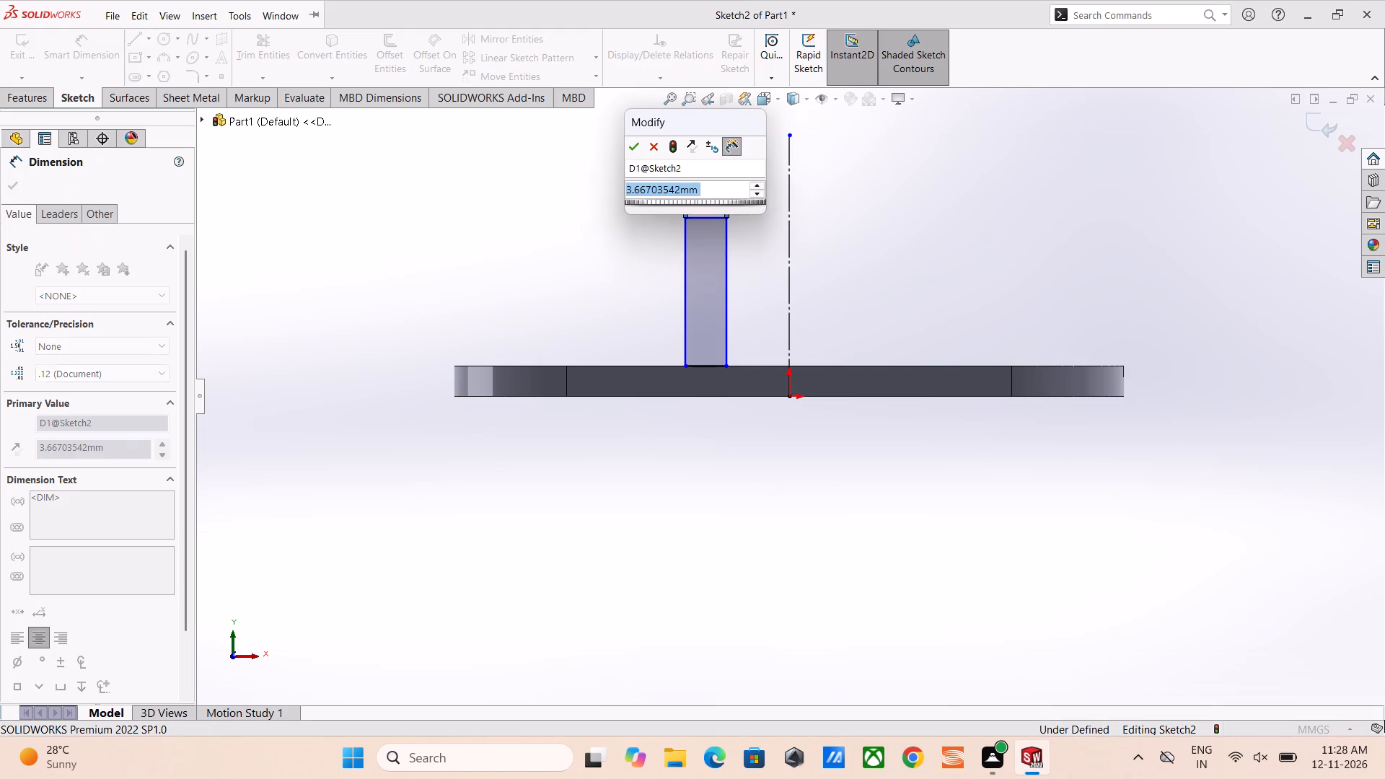
{"action": "key", "text": "5"}
{"action": "key", "text": "Return"}
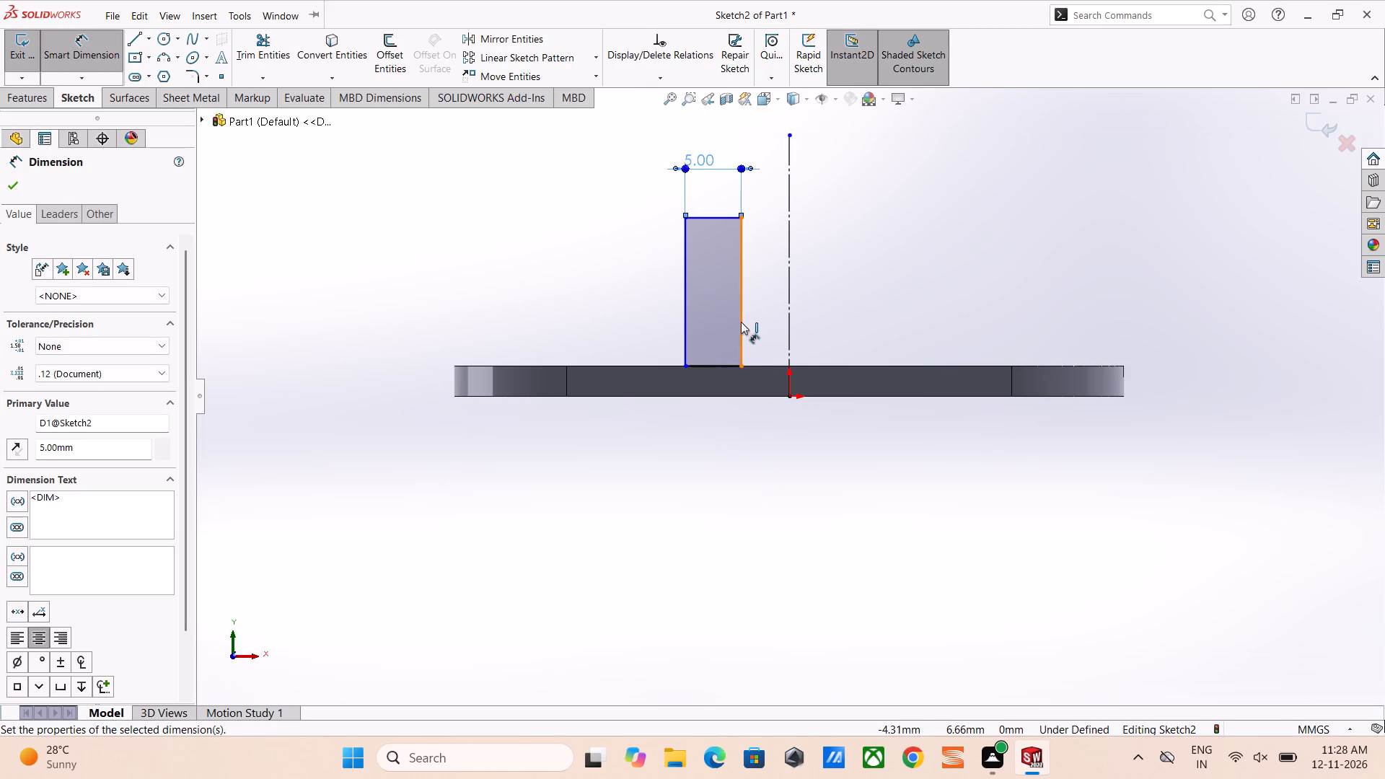
Dimension the distance between the rectangle's nearer vertical side and the construction line as 13.19/2 mm.
{"action": "left_click", "coordinate": [741, 319]}
{"action": "left_click", "coordinate": [789, 314]}
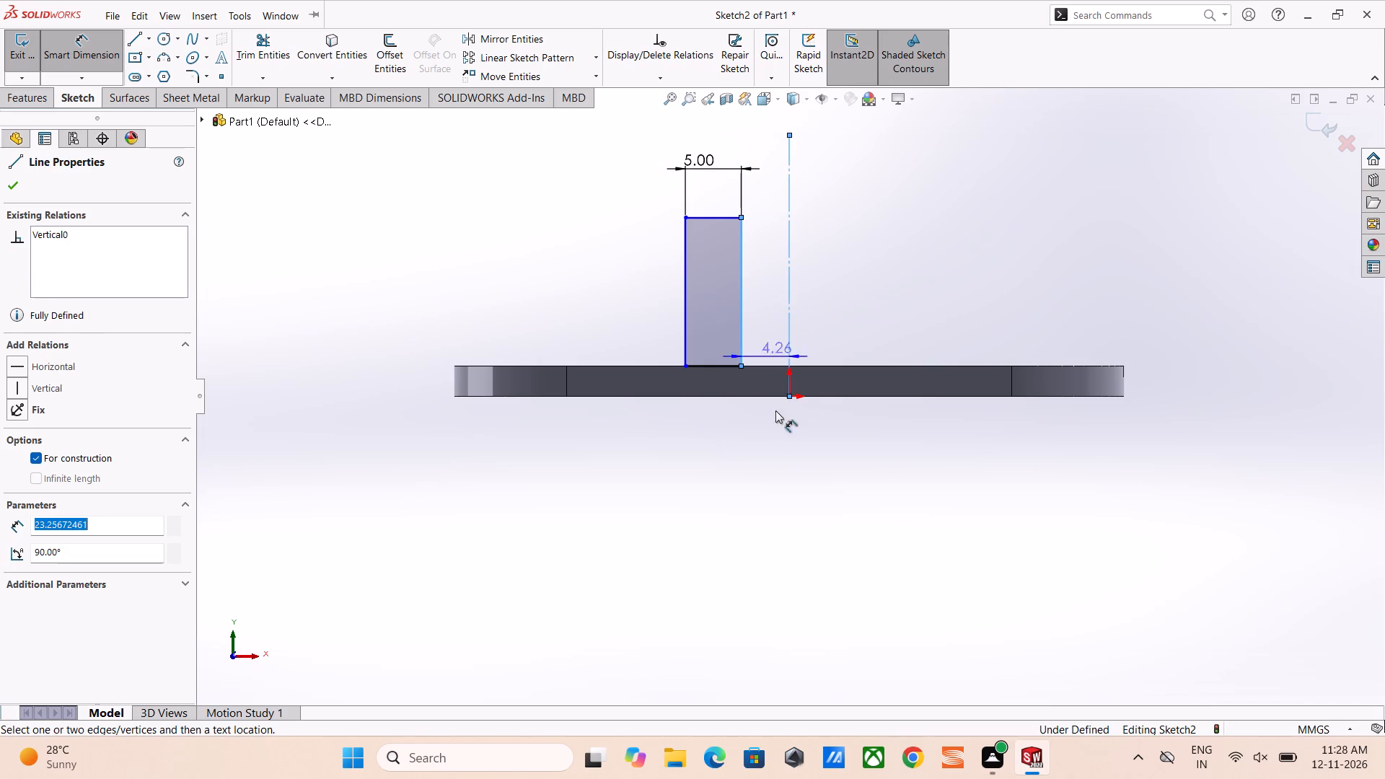
{"action": "left_click", "coordinate": [775, 451]}
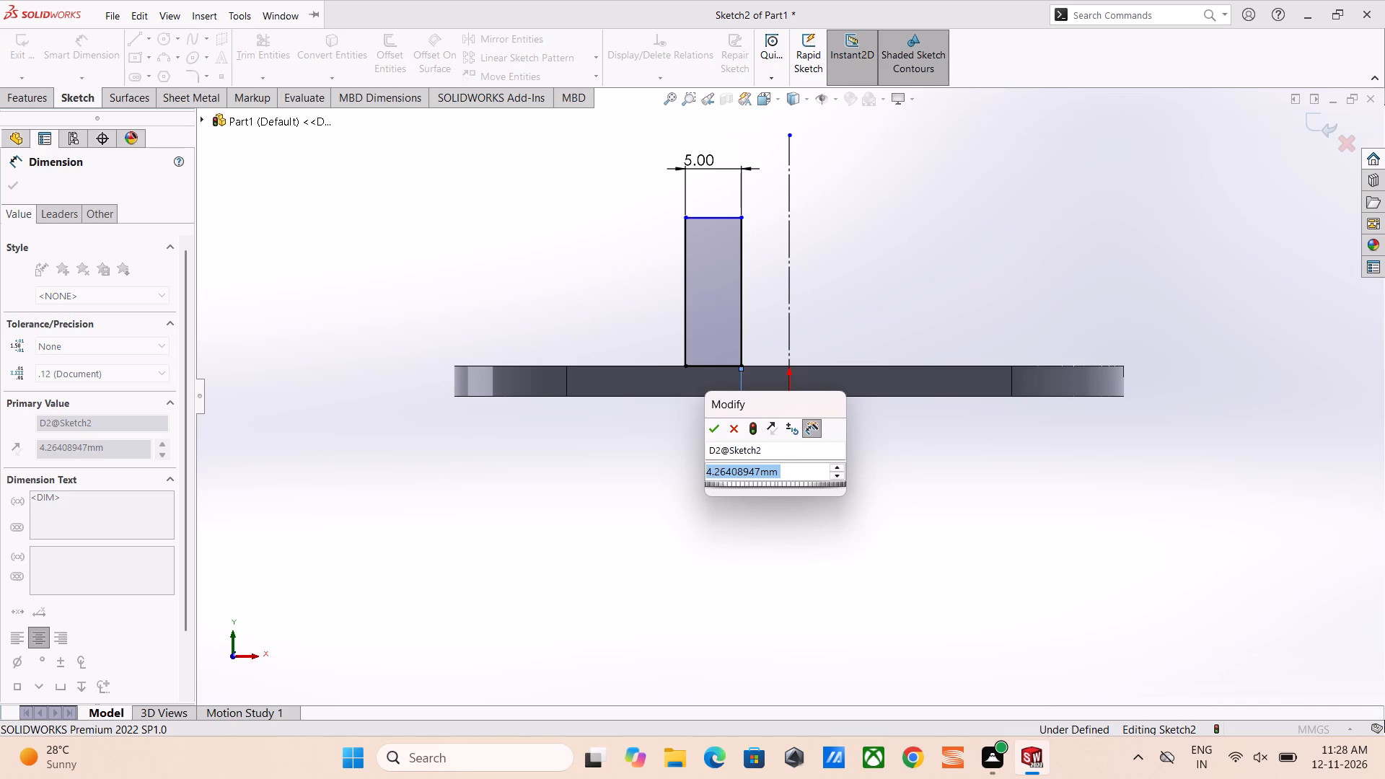
{"action": "type", "text": "13"}
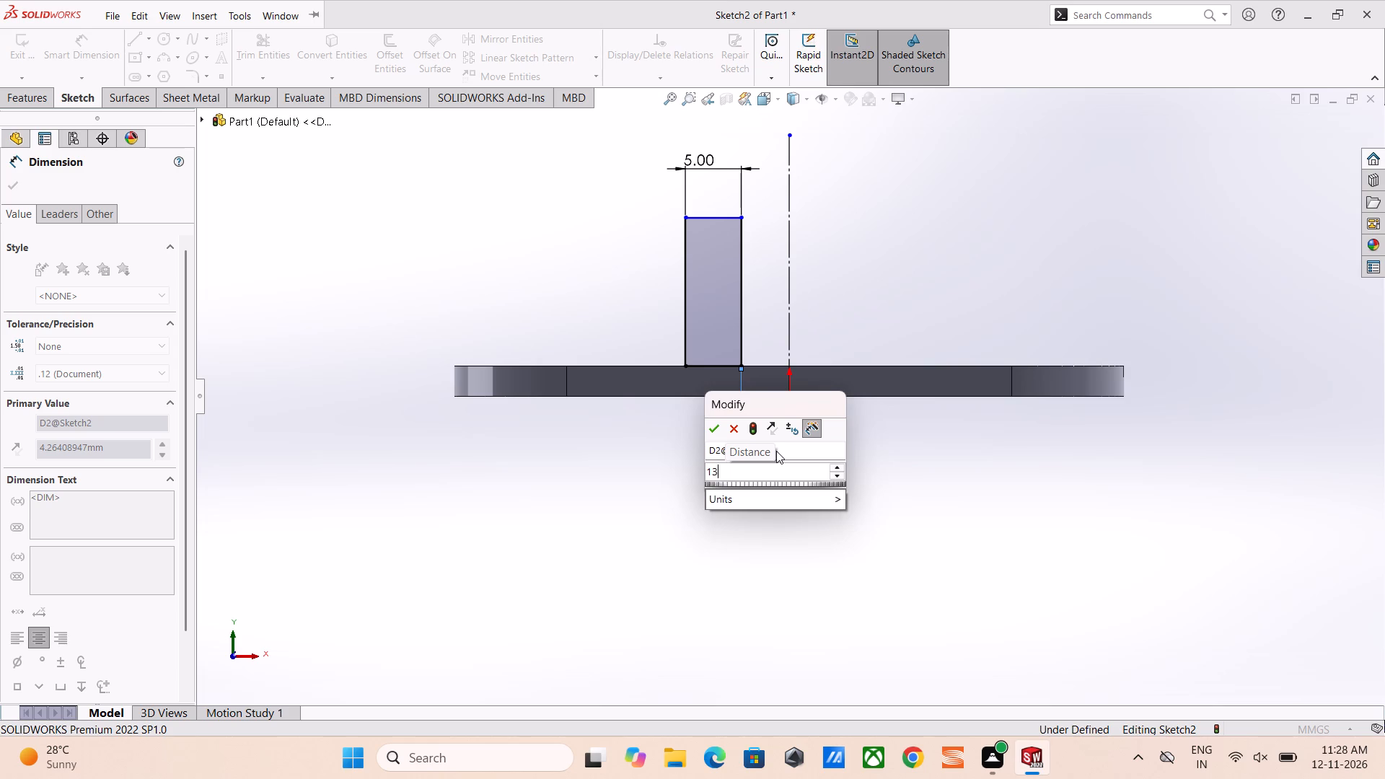
{"action": "type", "text": ".9/"}
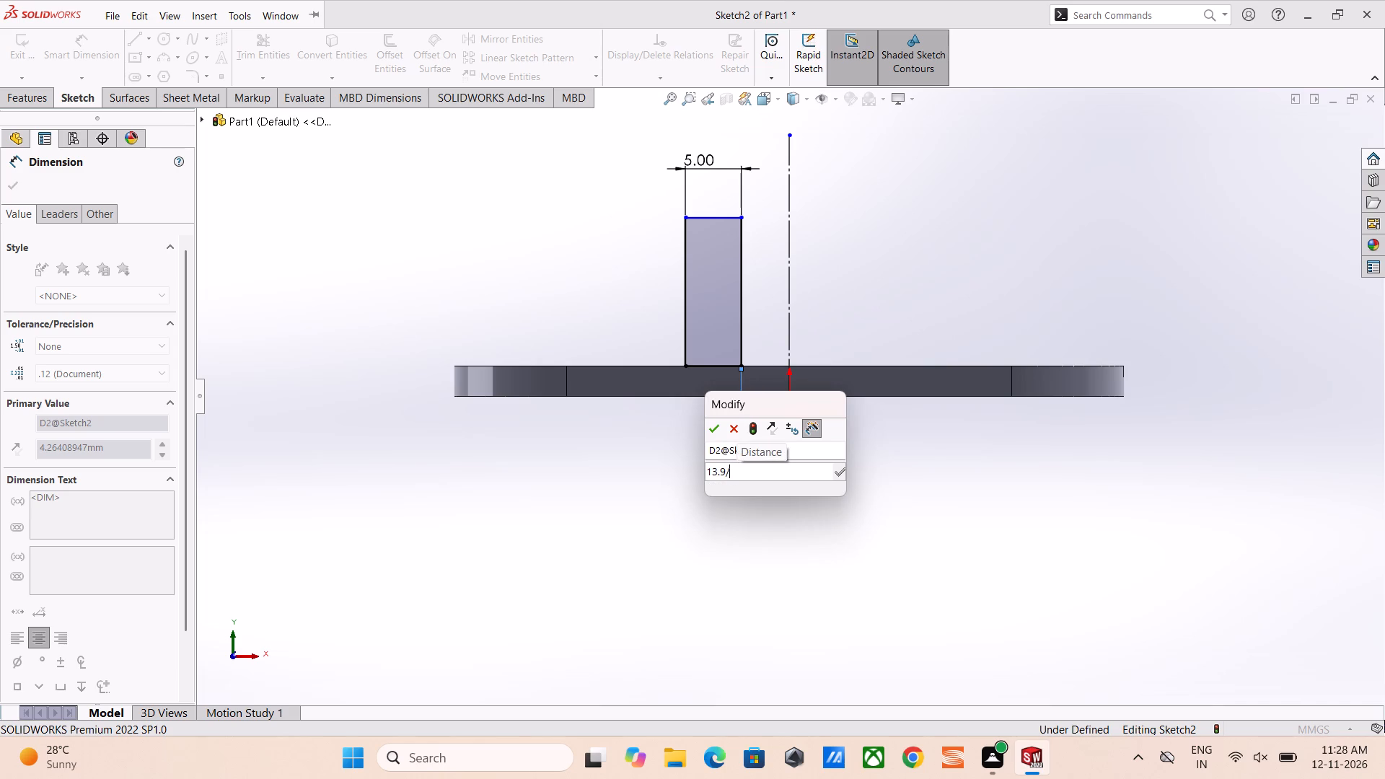
{"action": "key", "text": "BackSpace"}
{"action": "key", "text": "BackSpace"}
{"action": "key", "text": "7"}
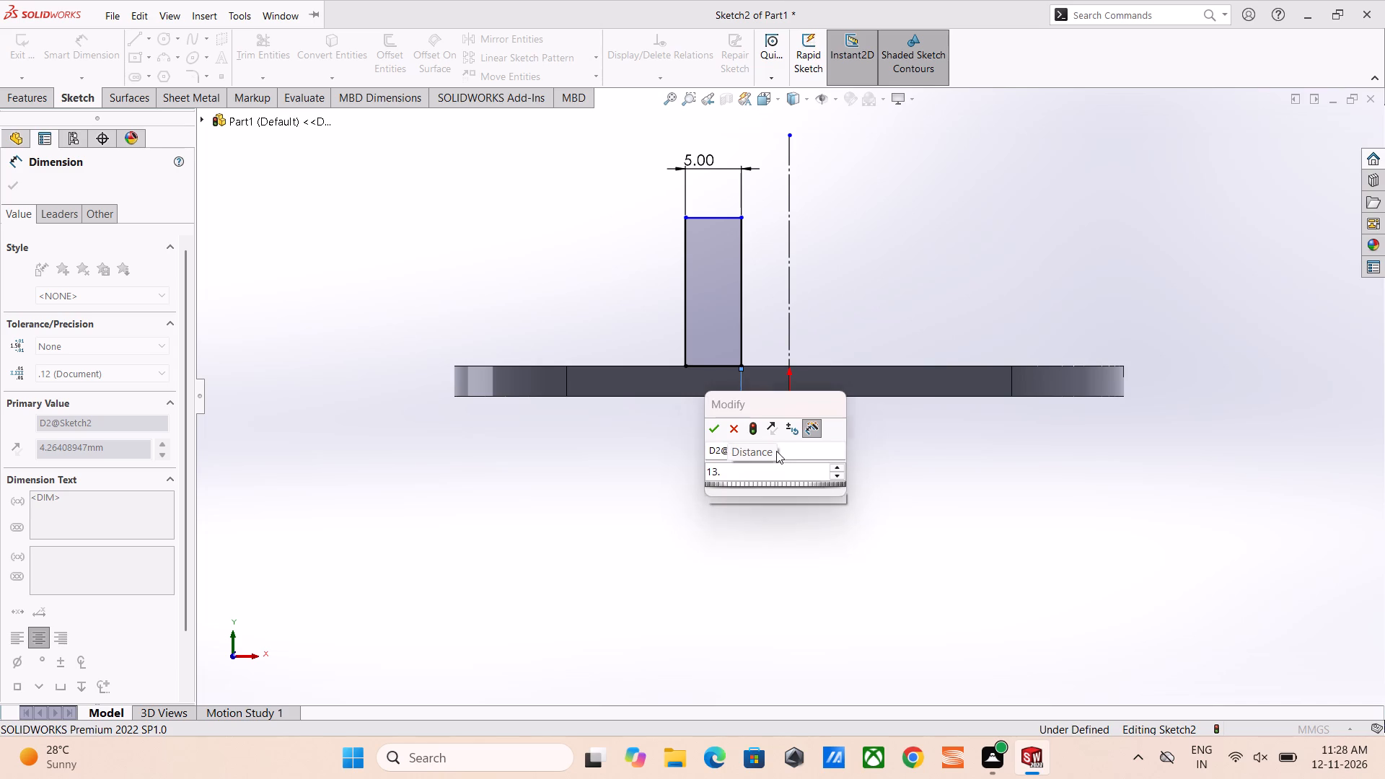
{"action": "key", "text": "BackSpace"}
{"action": "type", "text": "19/2"}
{"action": "key", "text": "Return"}
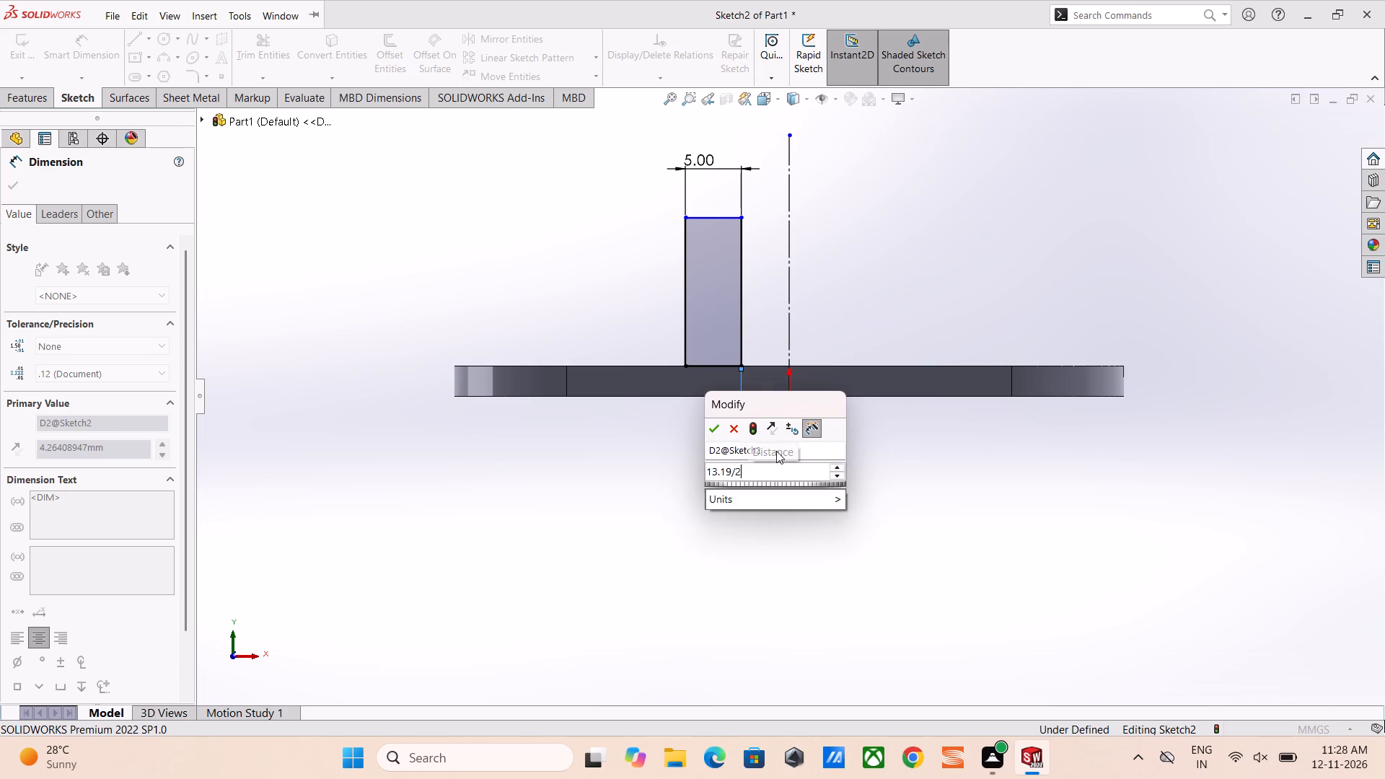
{"action": "left_click", "coordinate": [768, 527]}
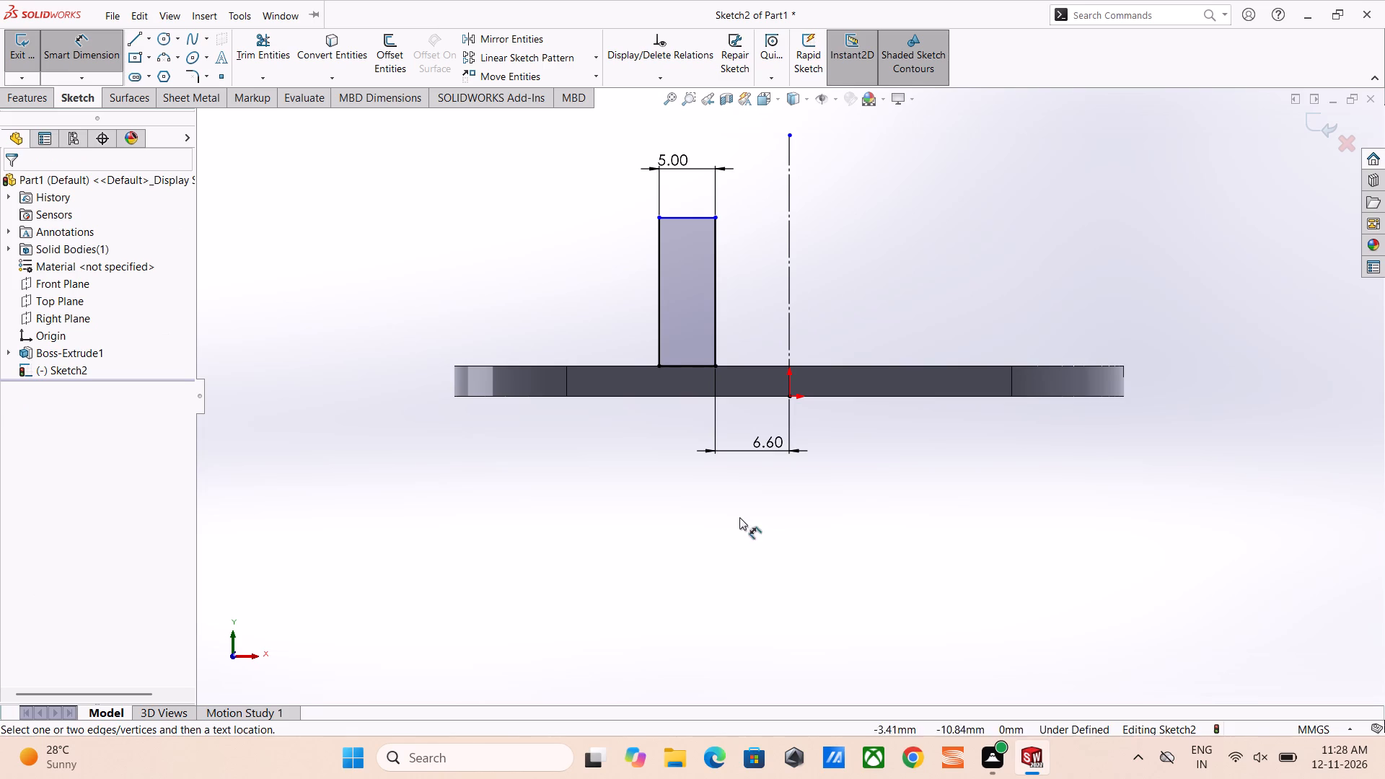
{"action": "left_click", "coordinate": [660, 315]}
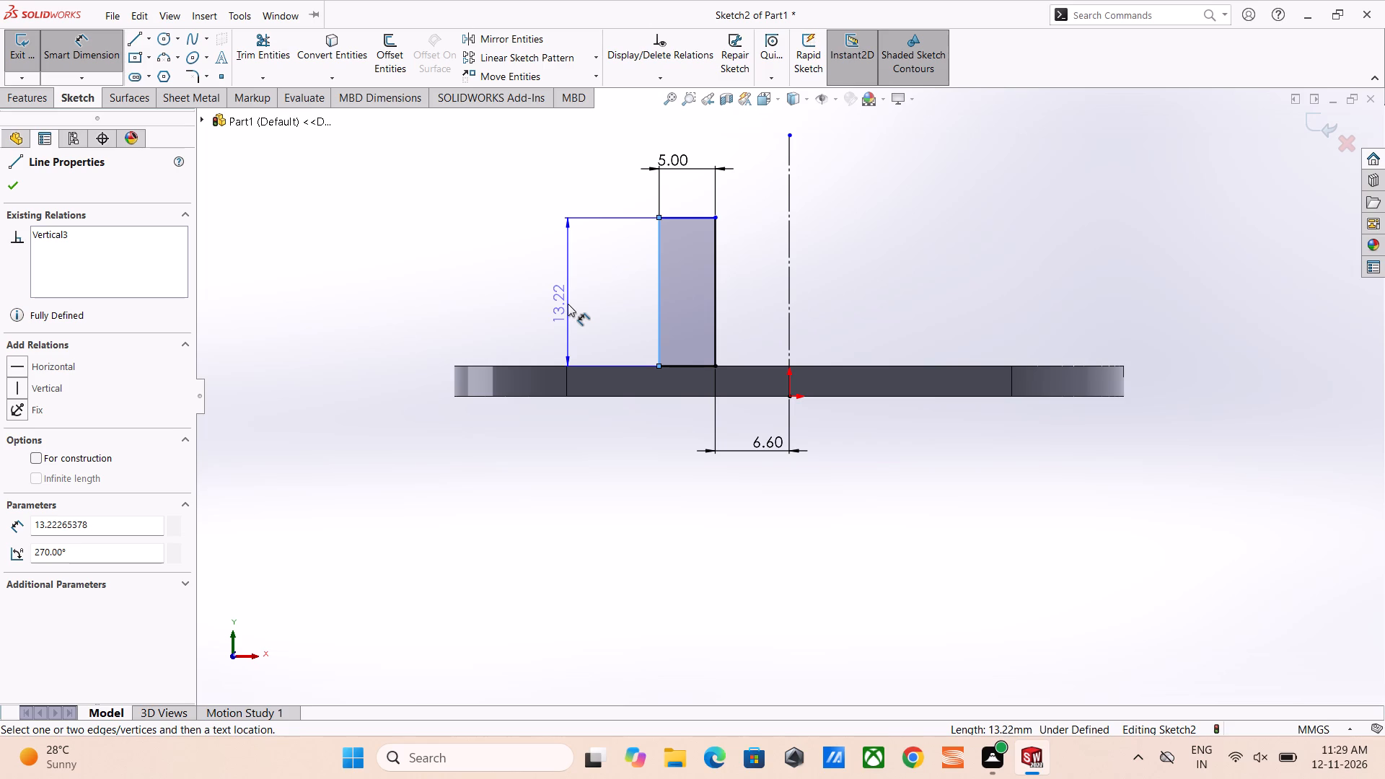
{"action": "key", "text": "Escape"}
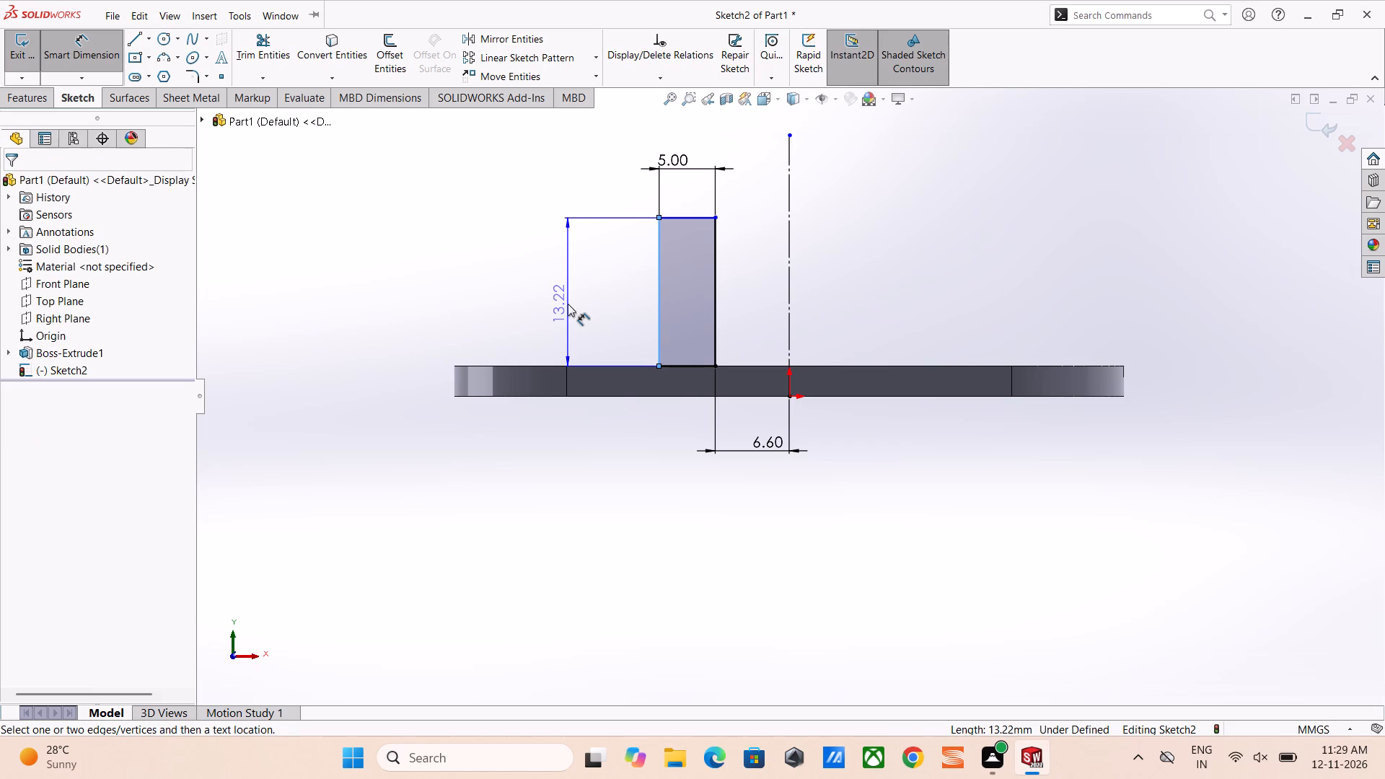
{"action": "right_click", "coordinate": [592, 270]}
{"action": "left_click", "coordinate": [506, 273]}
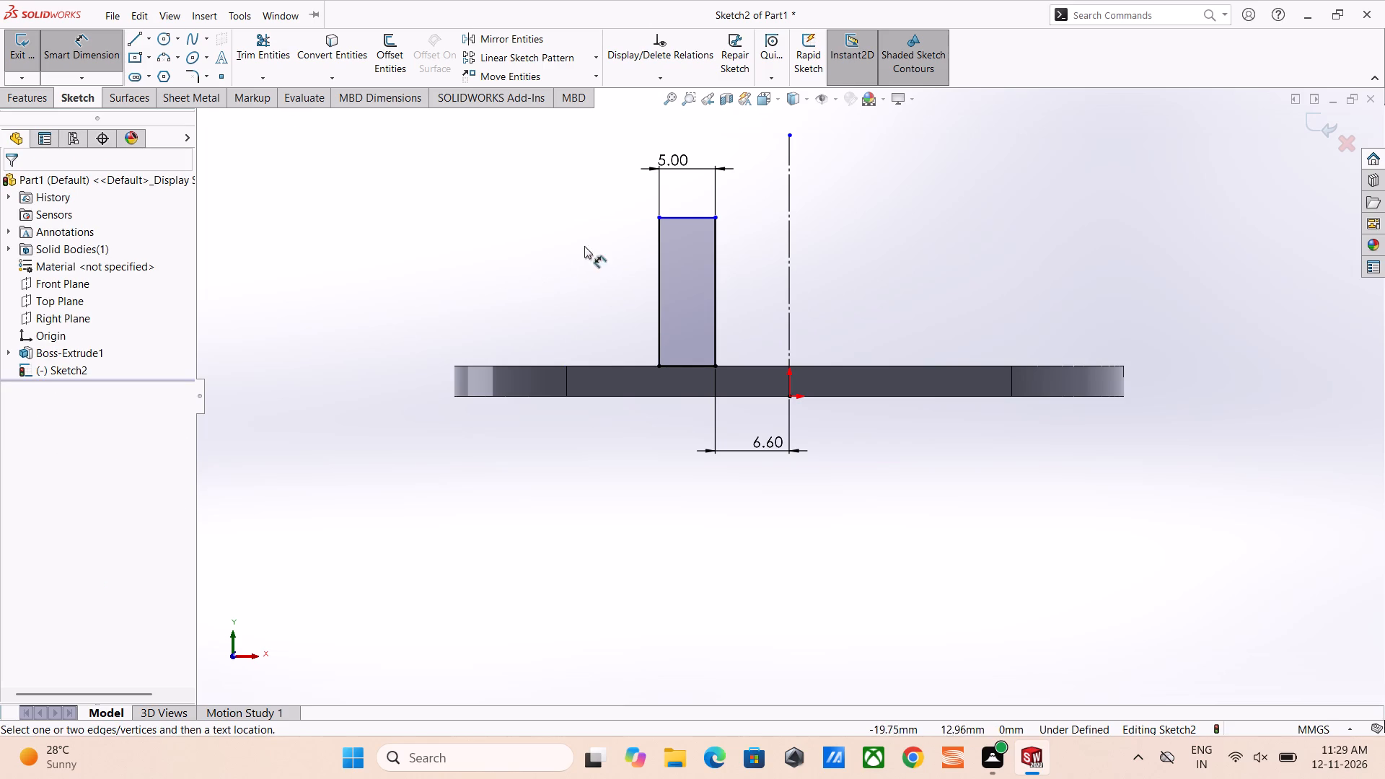
Dimension the height from the plate's bottom edge to the rectangle's top line as 15 mm.
{"action": "left_click", "coordinate": [677, 216]}
{"action": "left_click", "coordinate": [678, 397]}
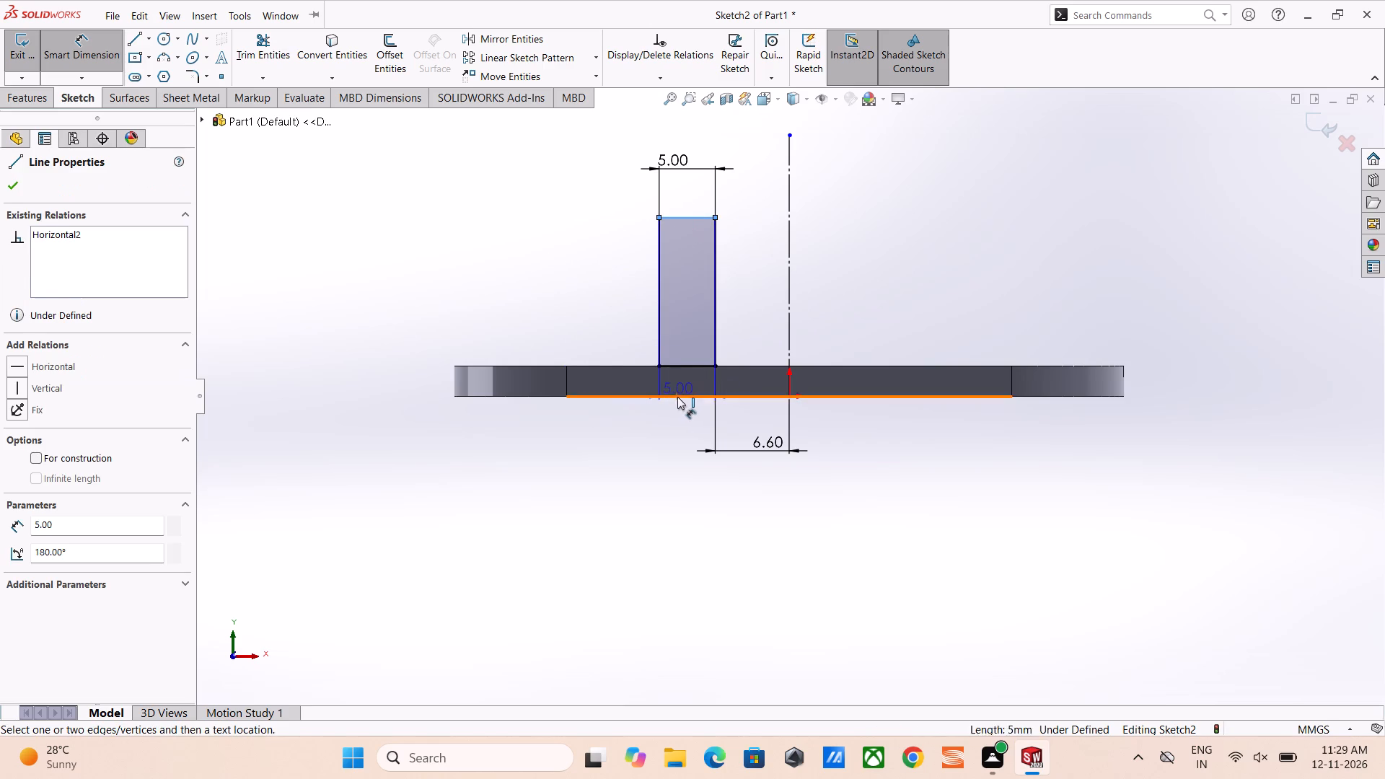
{"action": "left_click", "coordinate": [550, 259]}
{"action": "type", "text": "15"}
{"action": "key", "text": "Return"}
{"action": "left_click", "coordinate": [488, 279]}
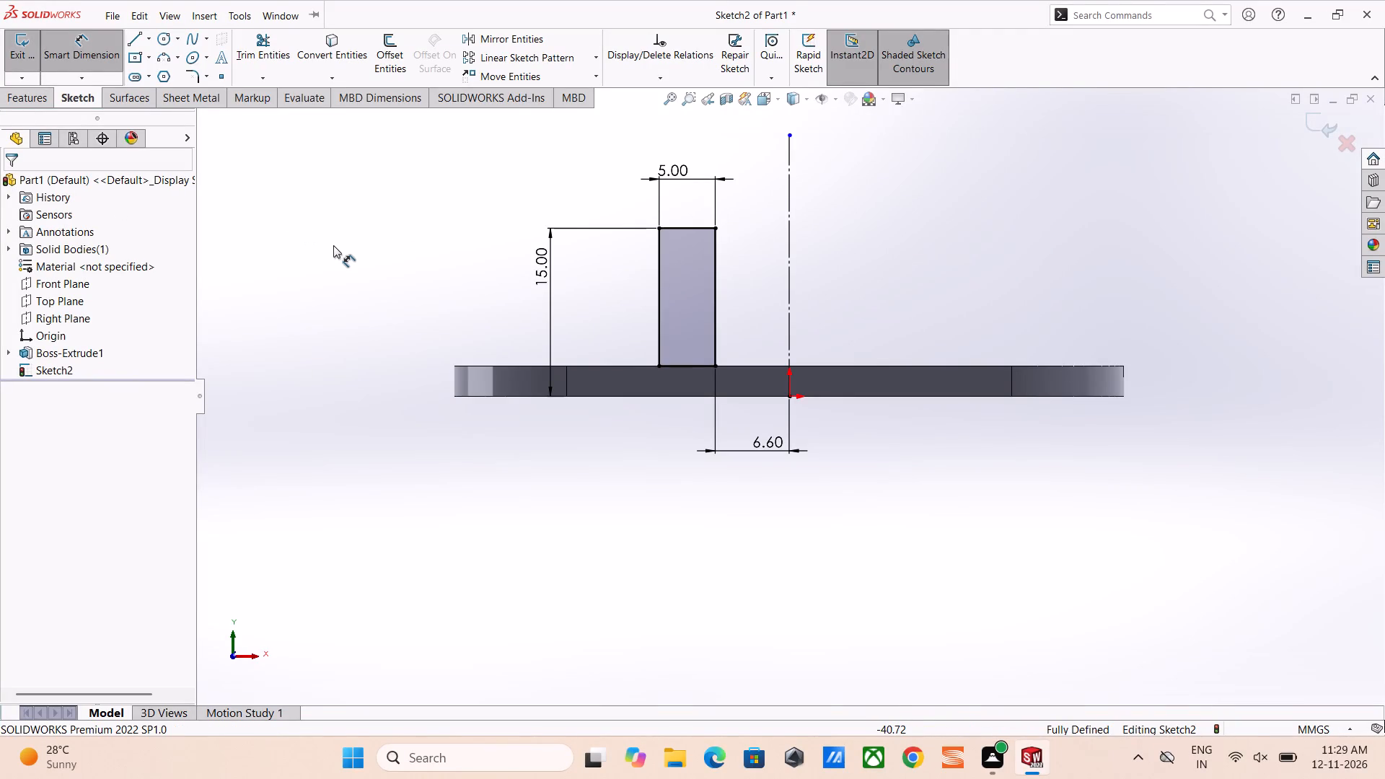
Extrude the rectangle sketch across the plate with reversed direction and Up To Surface, ending at the plate's opposite long side face.
{"action": "middle_click_drag", "start_coordinate": [457, 281], "coordinate": [527, 349]}
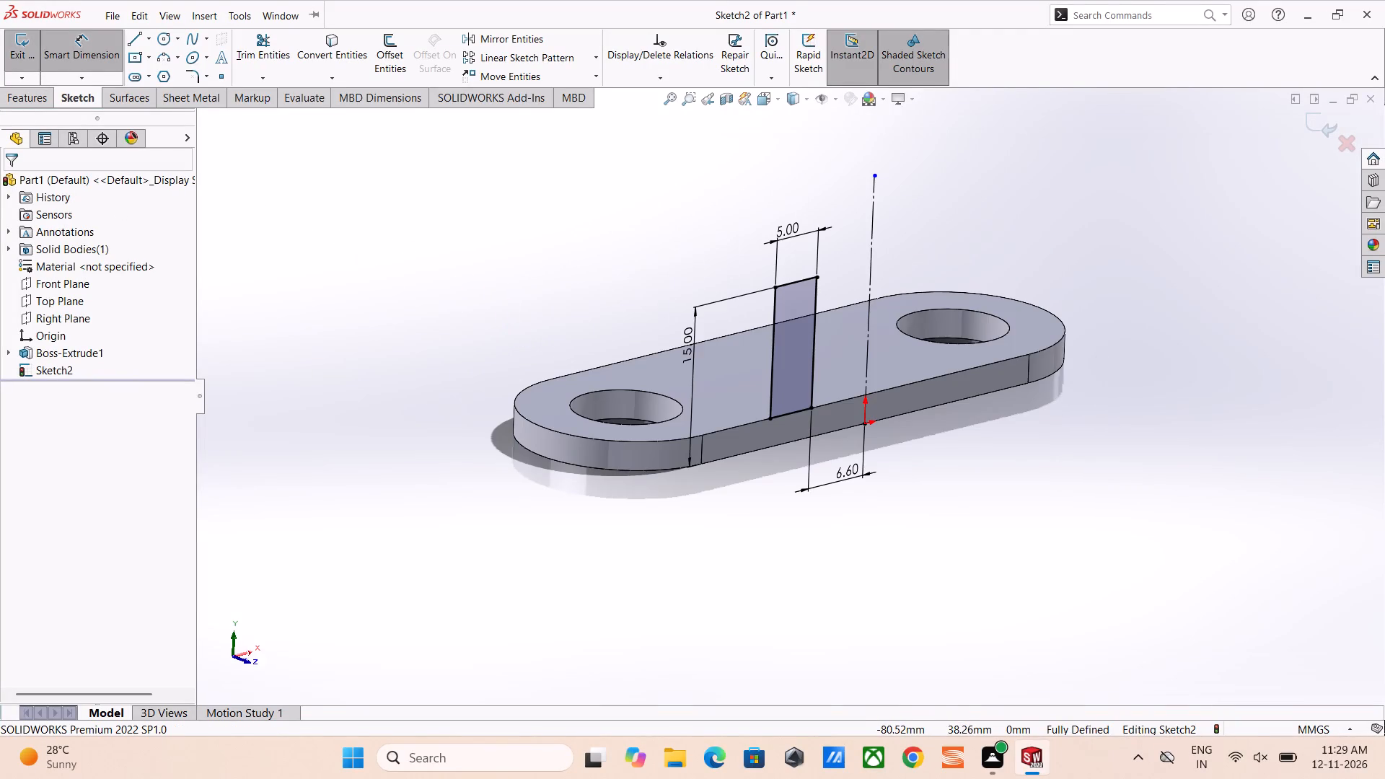
{"action": "middle_click_drag", "start_coordinate": [791, 276], "coordinate": [750, 258]}
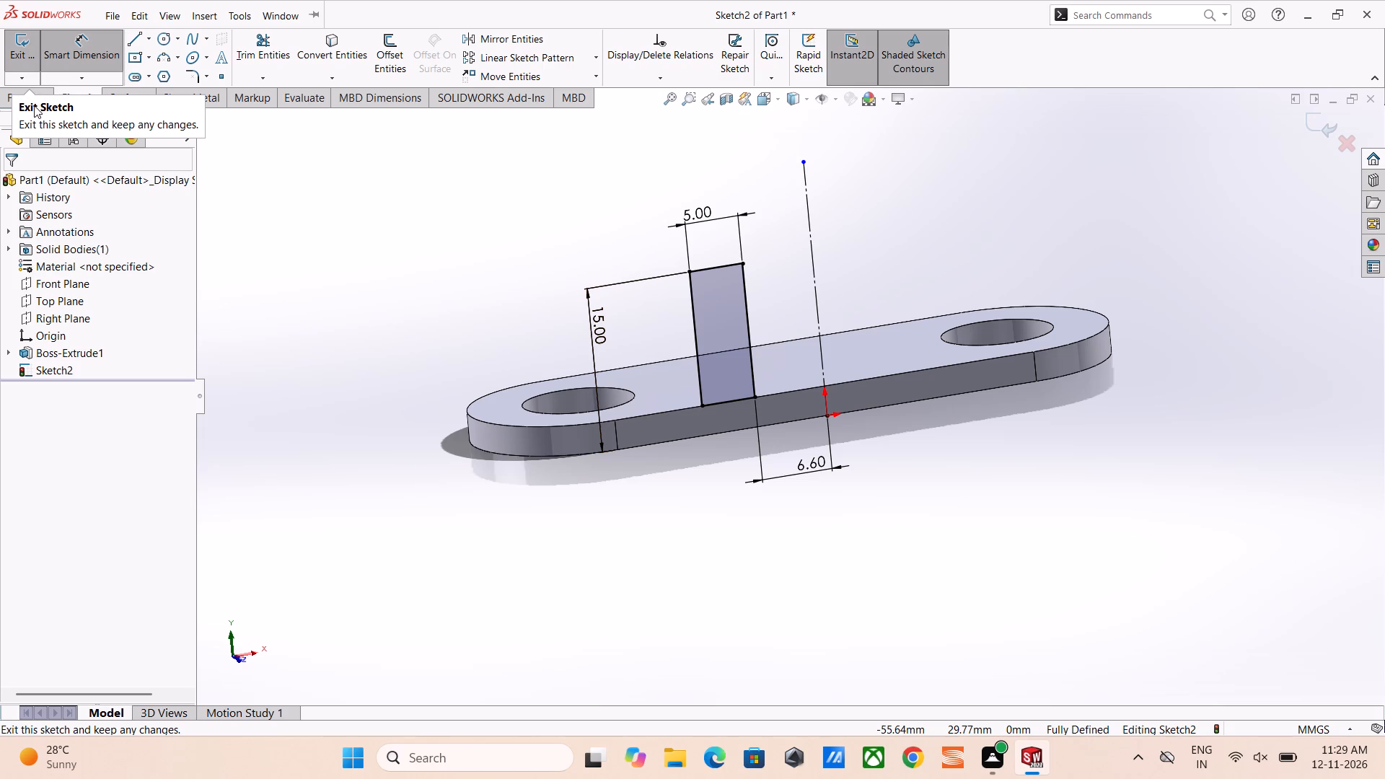
{"action": "left_click", "coordinate": [15, 58]}
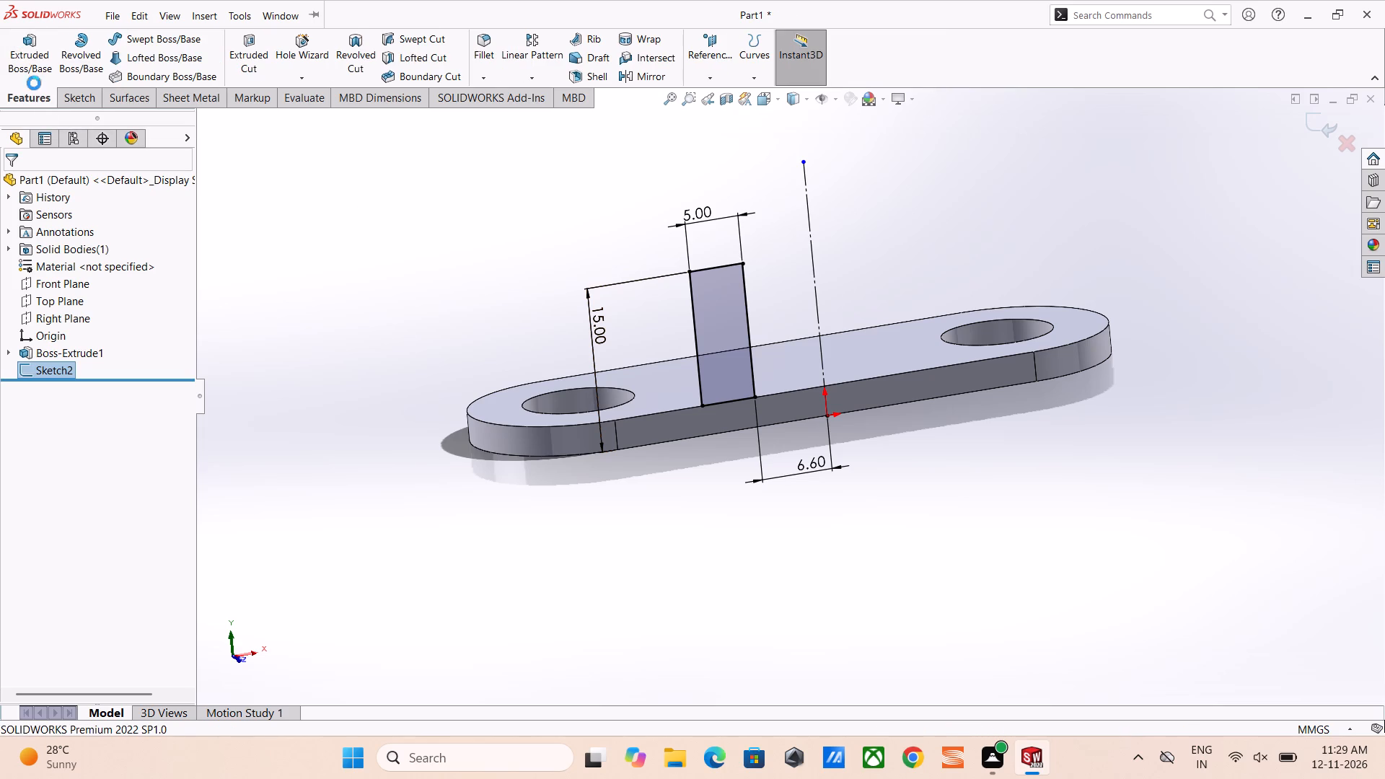
{"action": "left_click", "coordinate": [34, 56]}
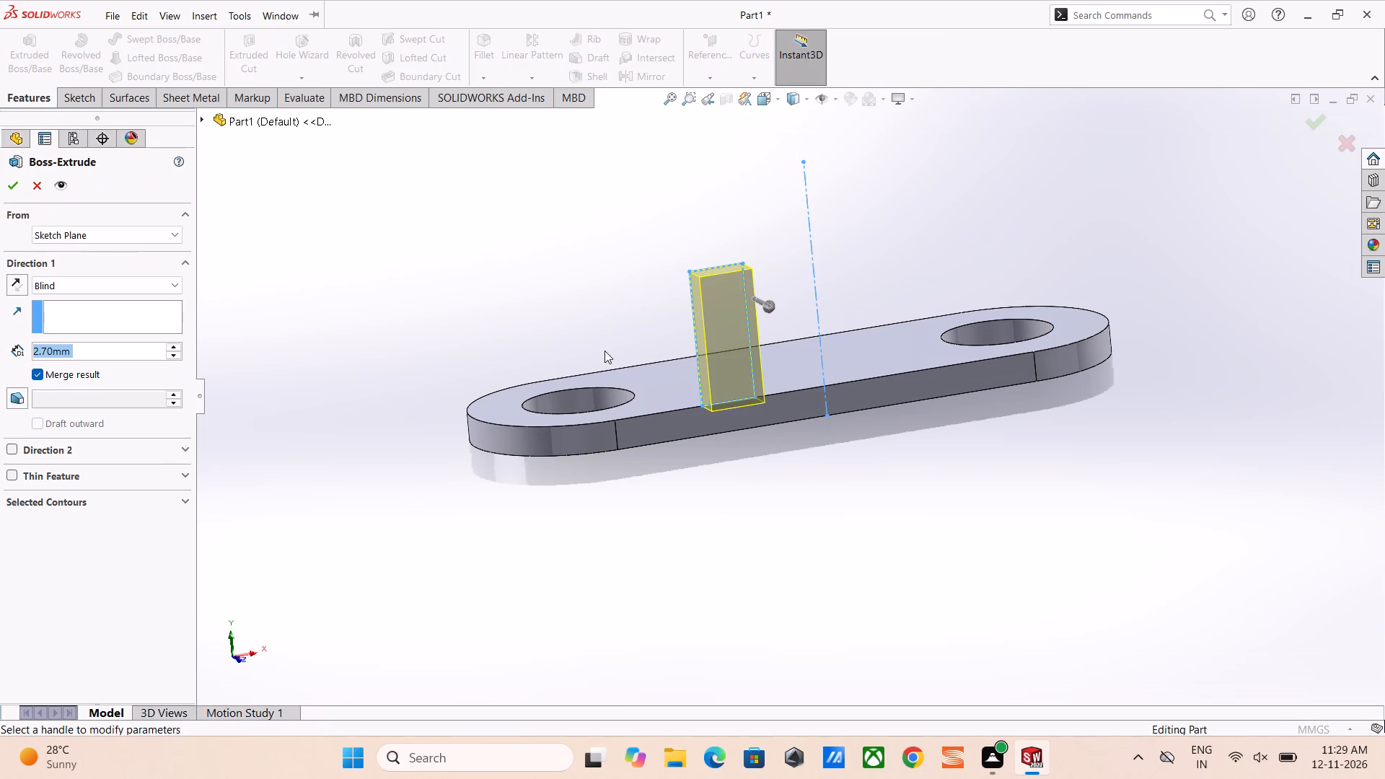
{"action": "left_click", "coordinate": [19, 284]}
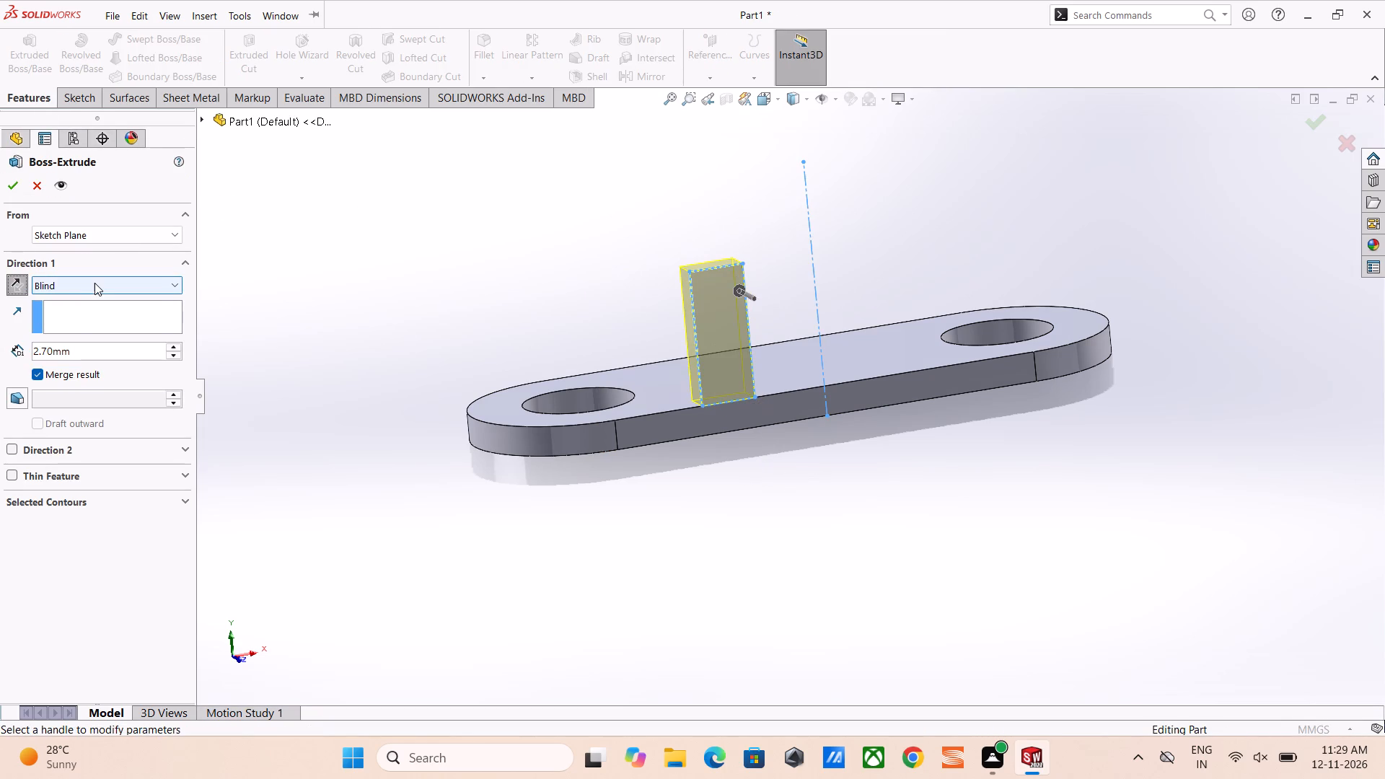
{"action": "left_click", "coordinate": [107, 286]}
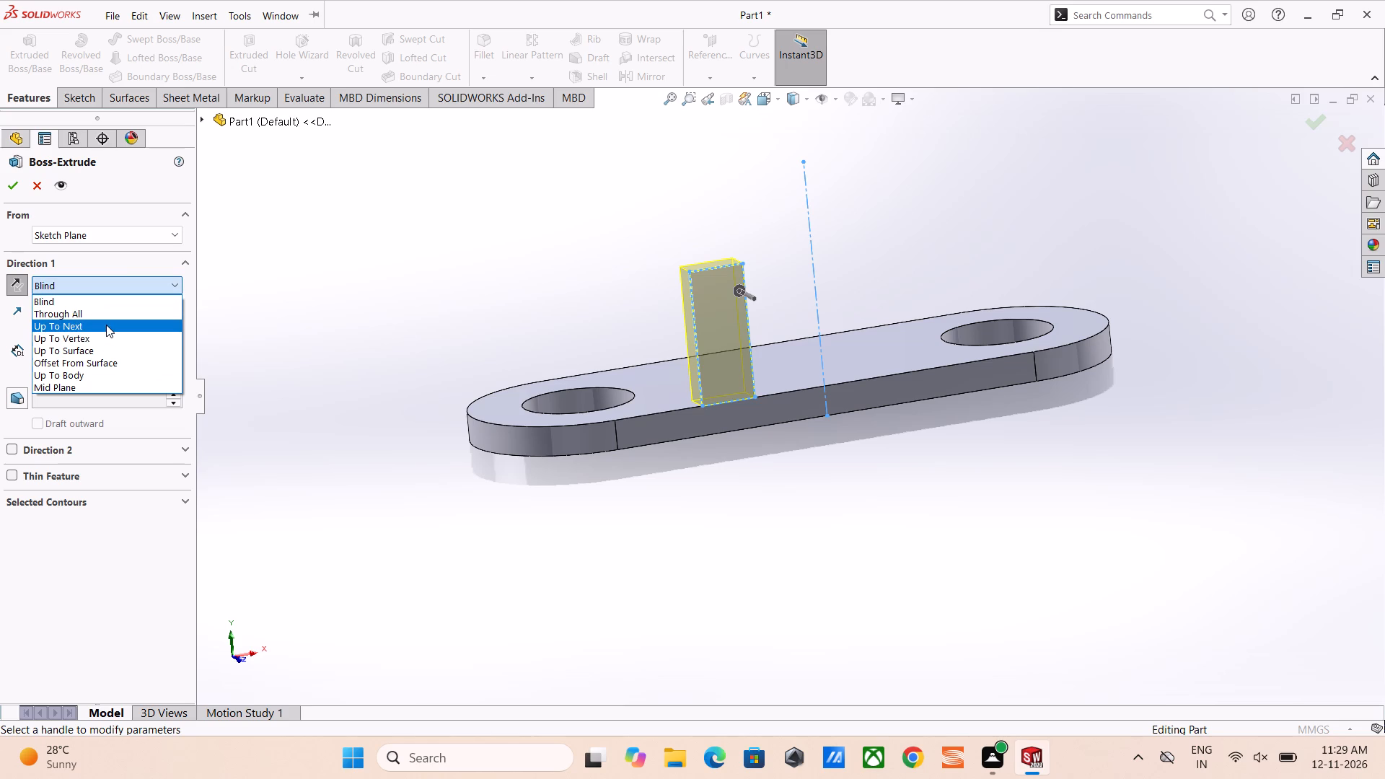
{"action": "left_click", "coordinate": [106, 325]}
{"action": "left_click", "coordinate": [110, 280]}
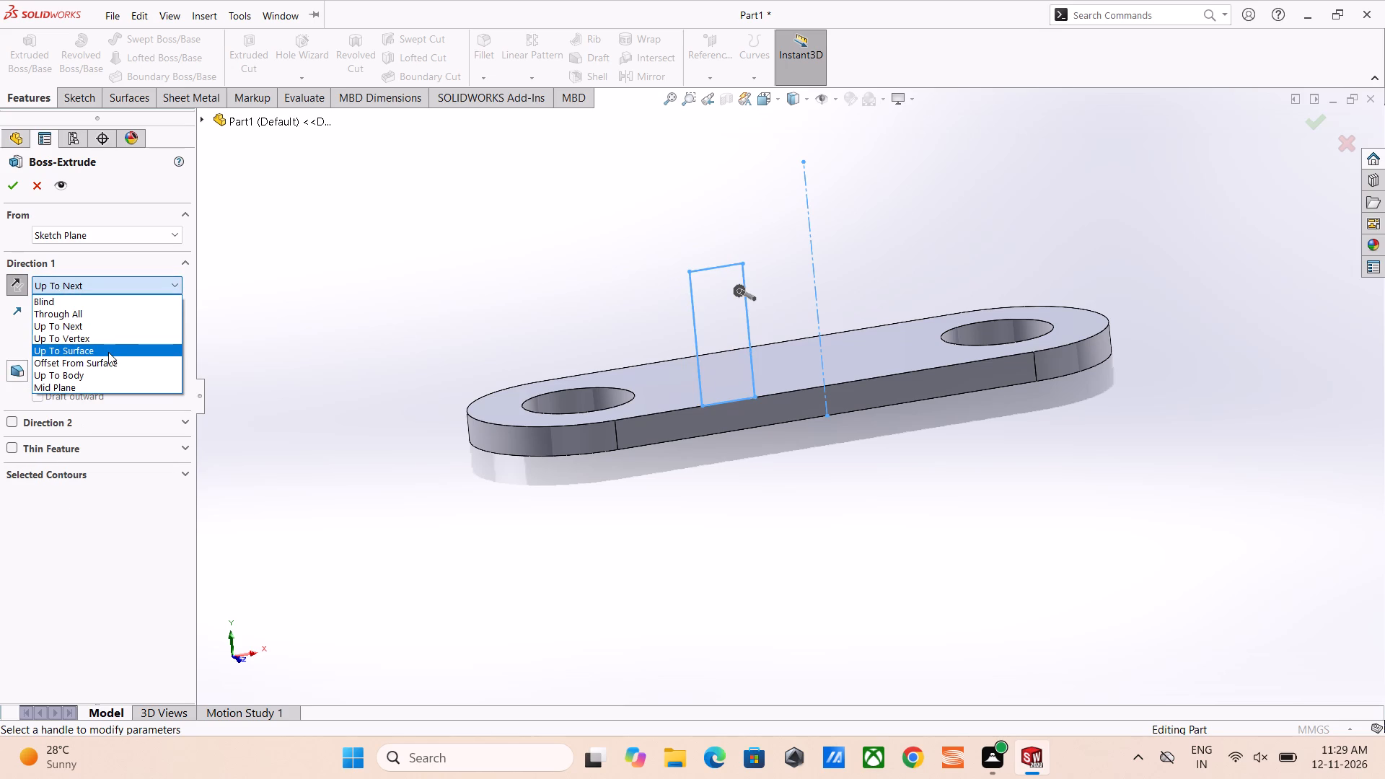
{"action": "left_click", "coordinate": [108, 352]}
{"action": "middle_click_drag", "start_coordinate": [444, 371], "coordinate": [632, 427]}
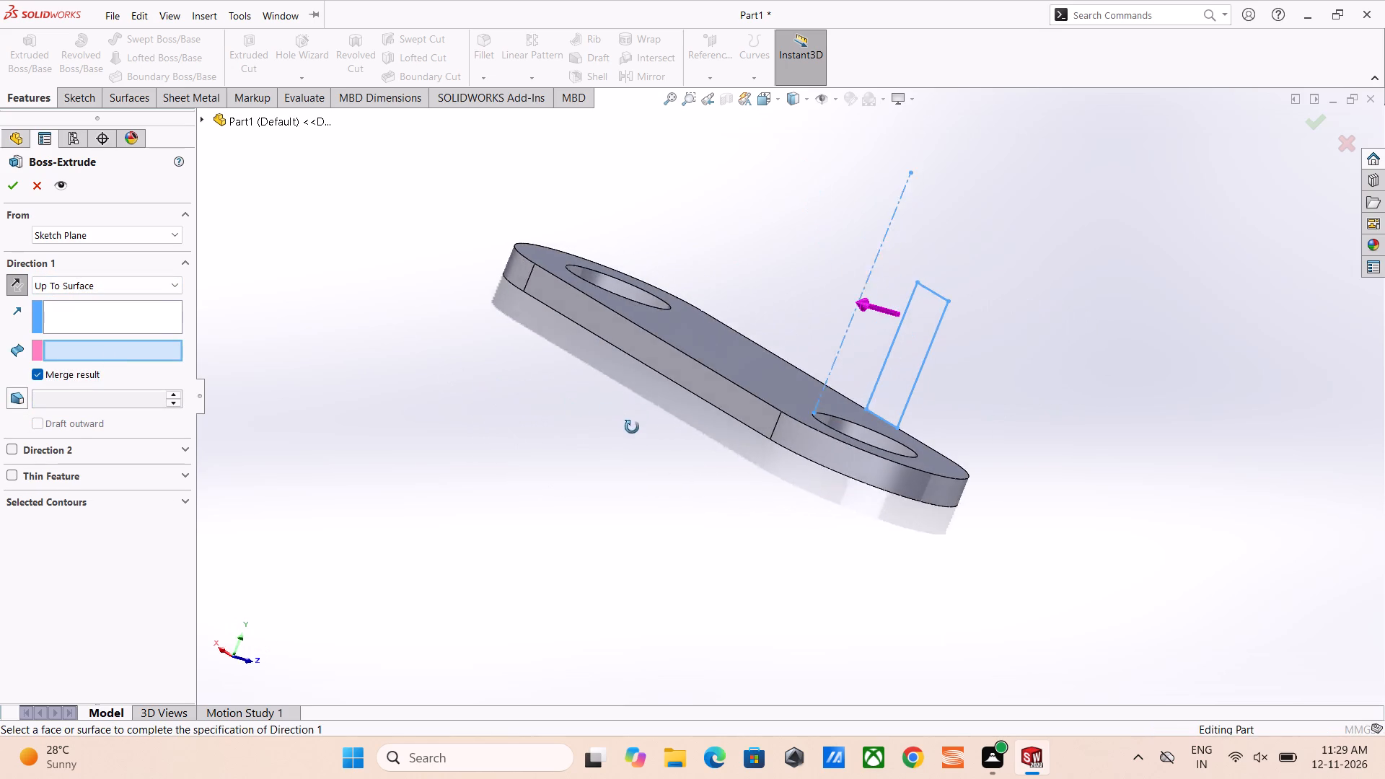
{"action": "middle_click_drag", "start_coordinate": [632, 427], "coordinate": [642, 441]}
{"action": "left_click", "coordinate": [721, 396]}
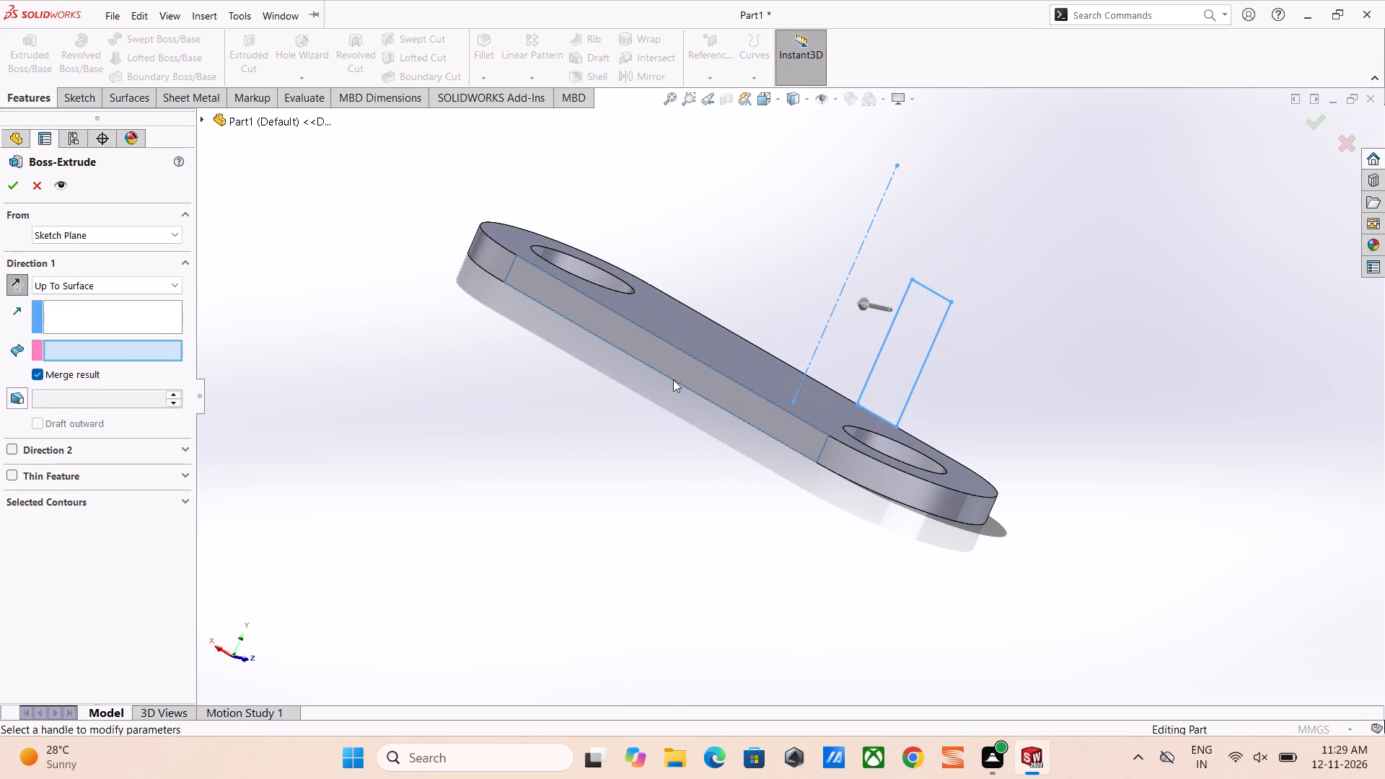
{"action": "left_click", "coordinate": [14, 190]}
Sketch a three-point semicircular arc of about 10 mm radius on the block's negative-X face, spanning its two top corners and bulging upward.
{"action": "scroll", "coordinate": [1074, 450], "scroll_direction": "up", "scroll_amount": 2}
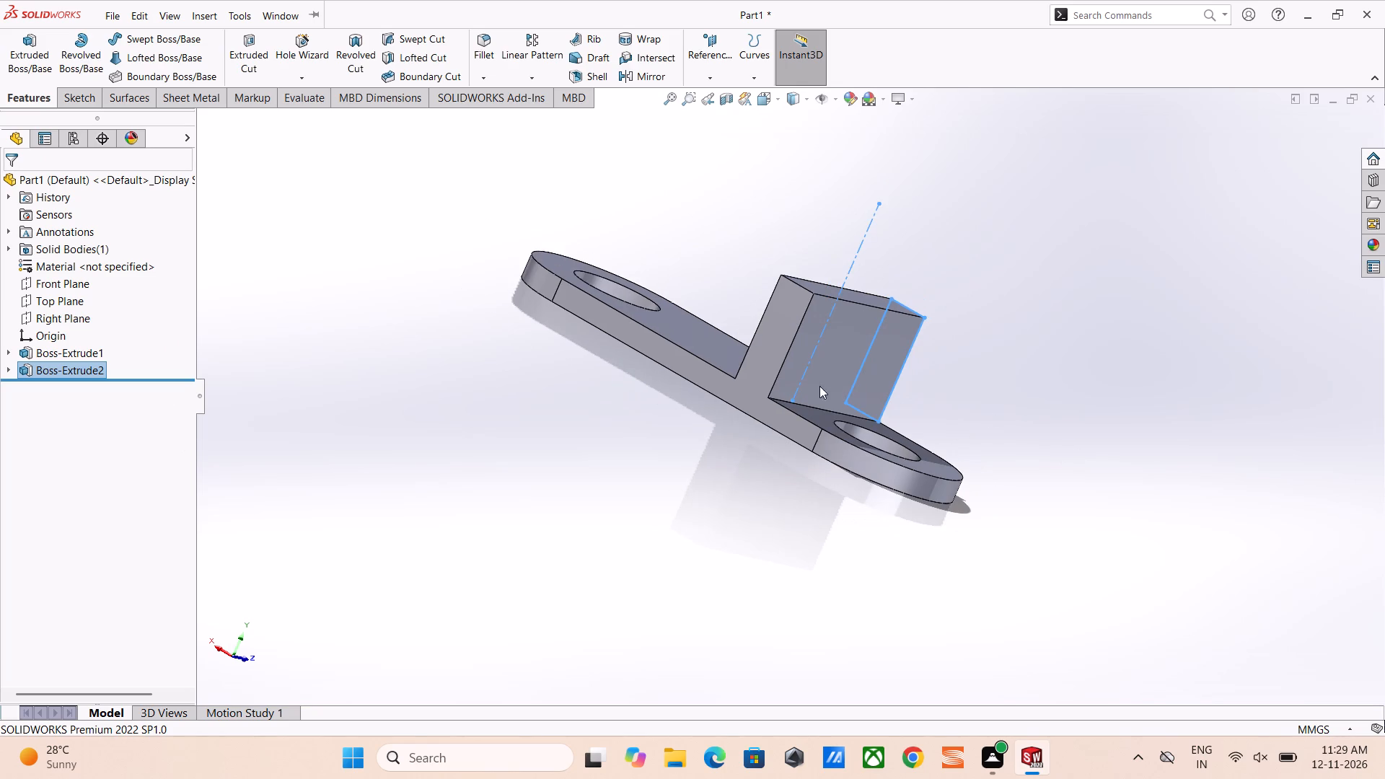
{"action": "left_click", "coordinate": [823, 358]}
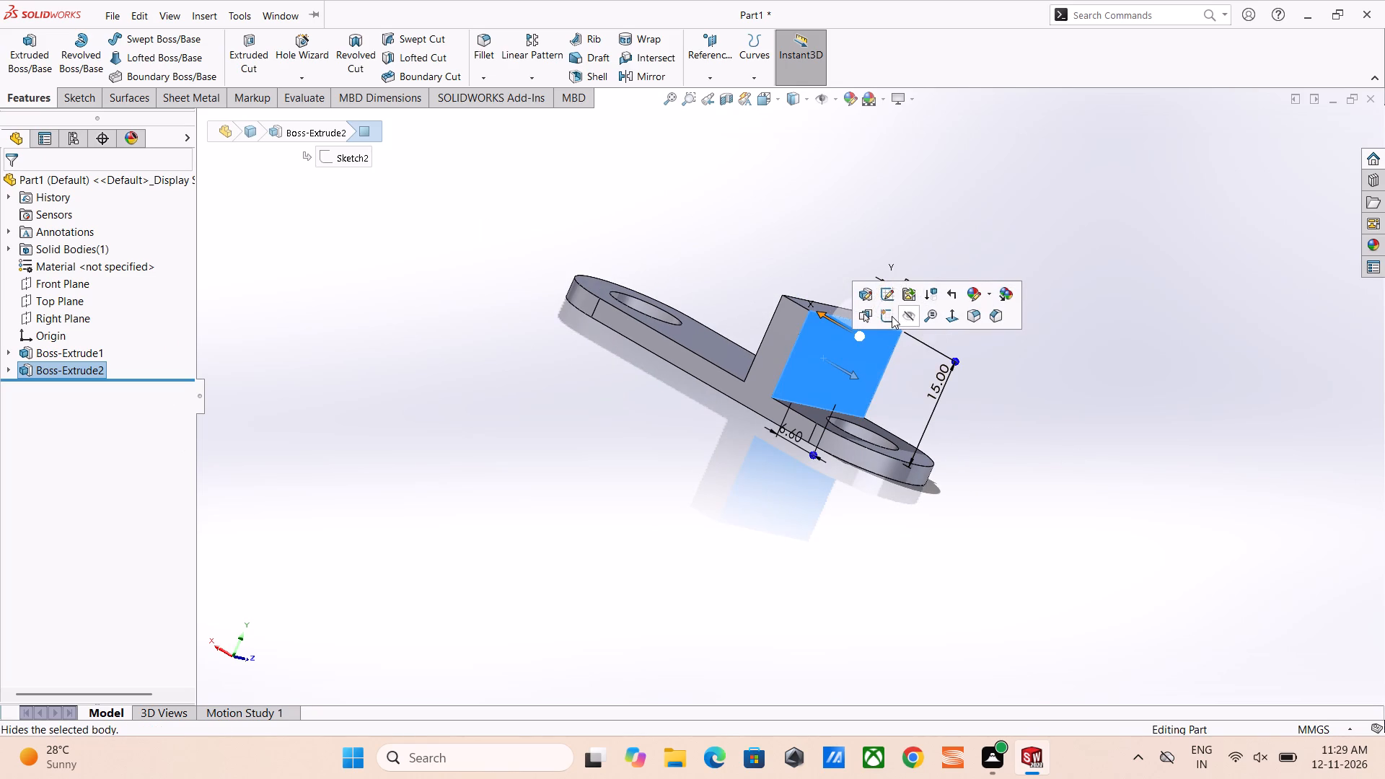
{"action": "left_click", "coordinate": [892, 316]}
{"action": "left_click", "coordinate": [1056, 344]}
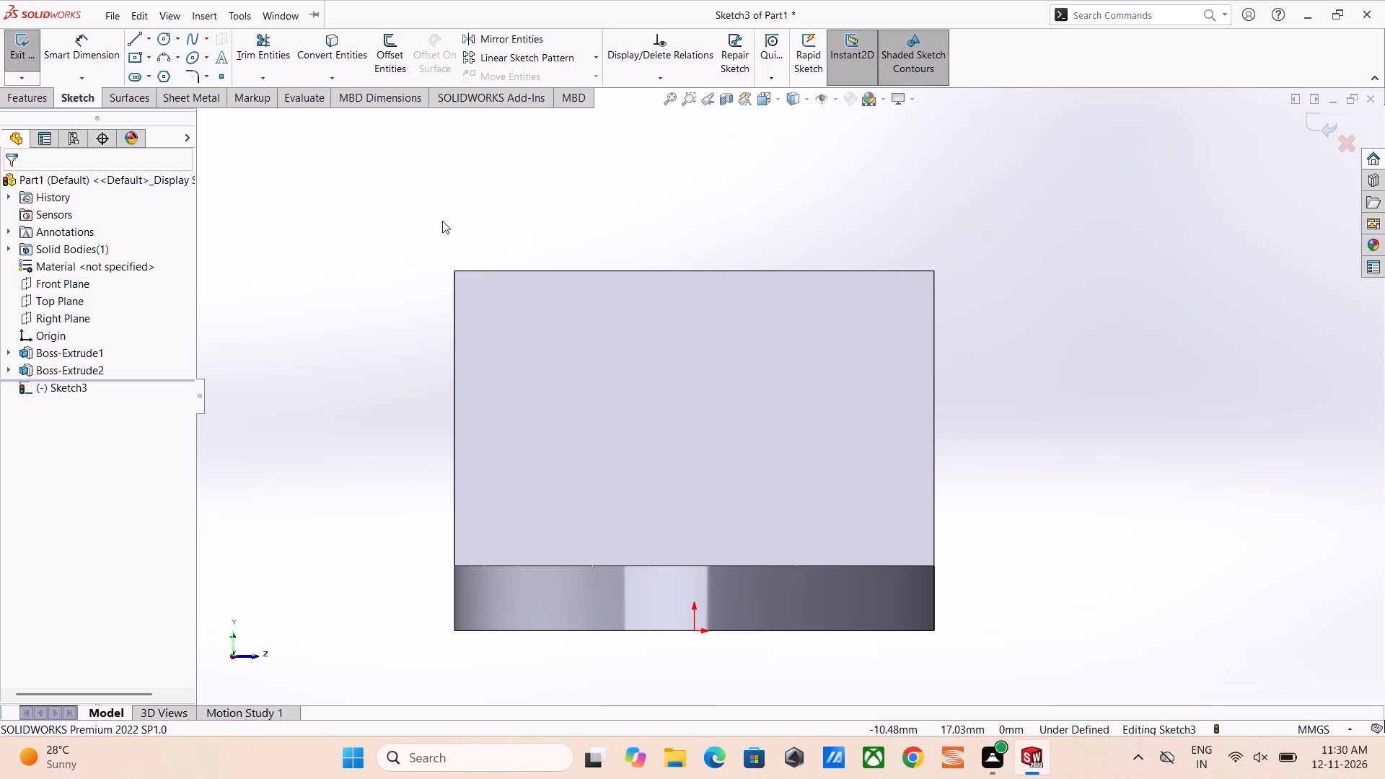
{"action": "right_click_drag", "start_coordinate": [438, 221], "coordinate": [415, 222]}
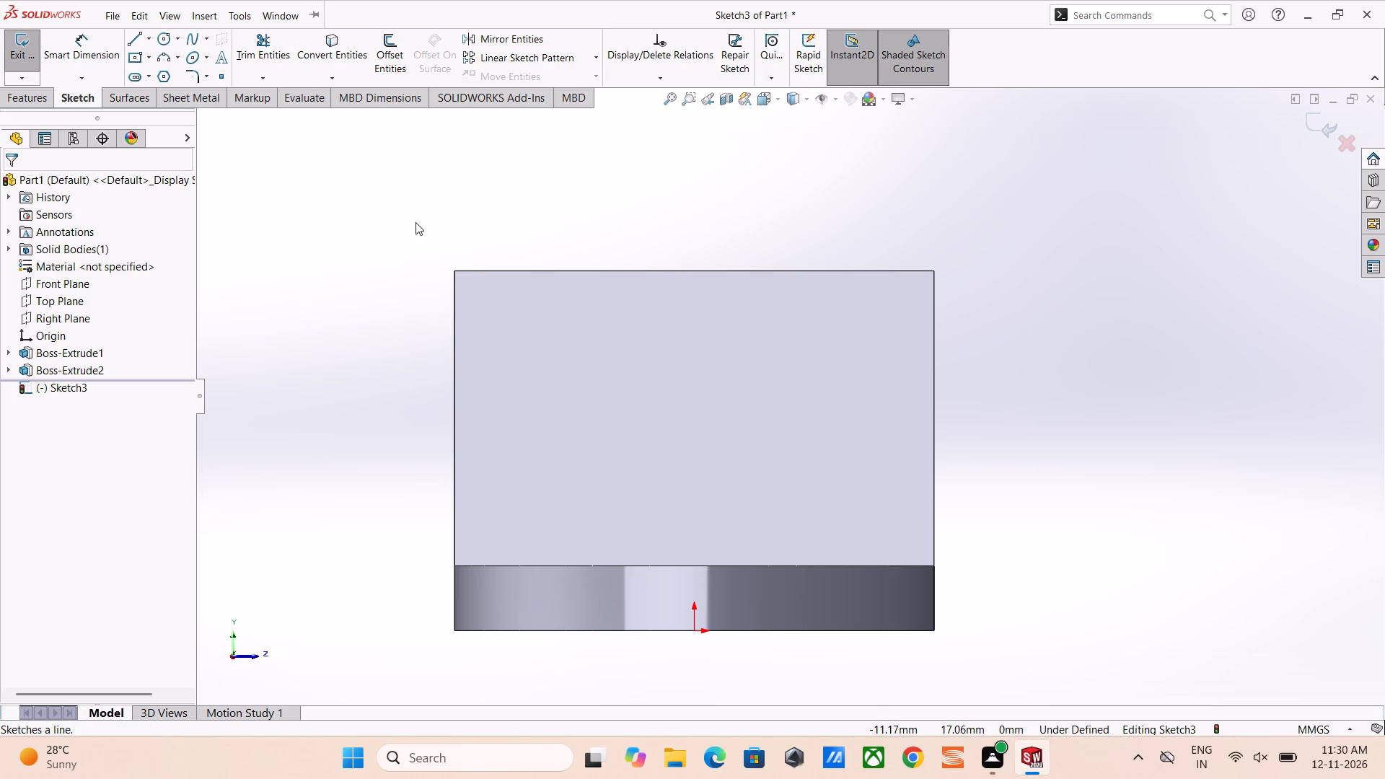
{"action": "right_click_drag", "start_coordinate": [415, 222], "coordinate": [519, 212]}
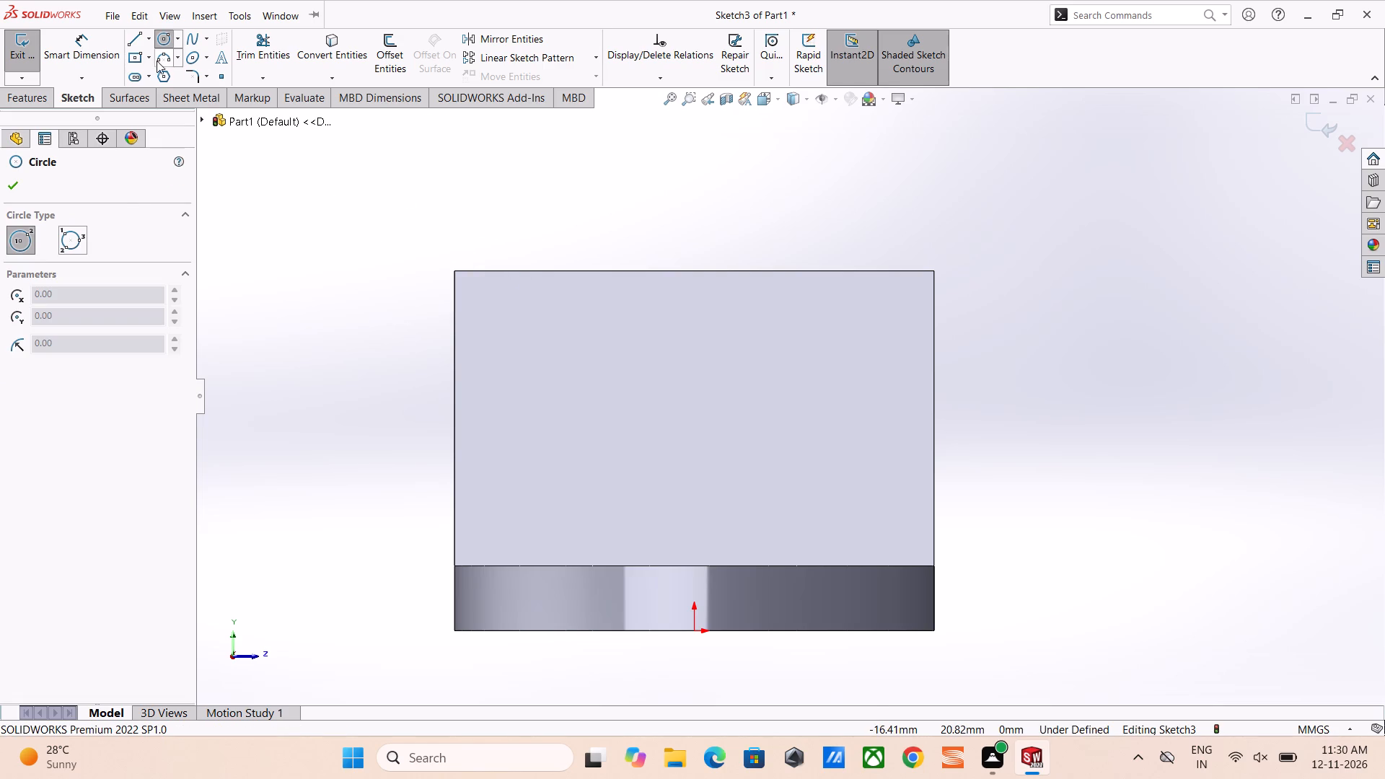
{"action": "left_click", "coordinate": [162, 55]}
{"action": "left_click", "coordinate": [452, 270]}
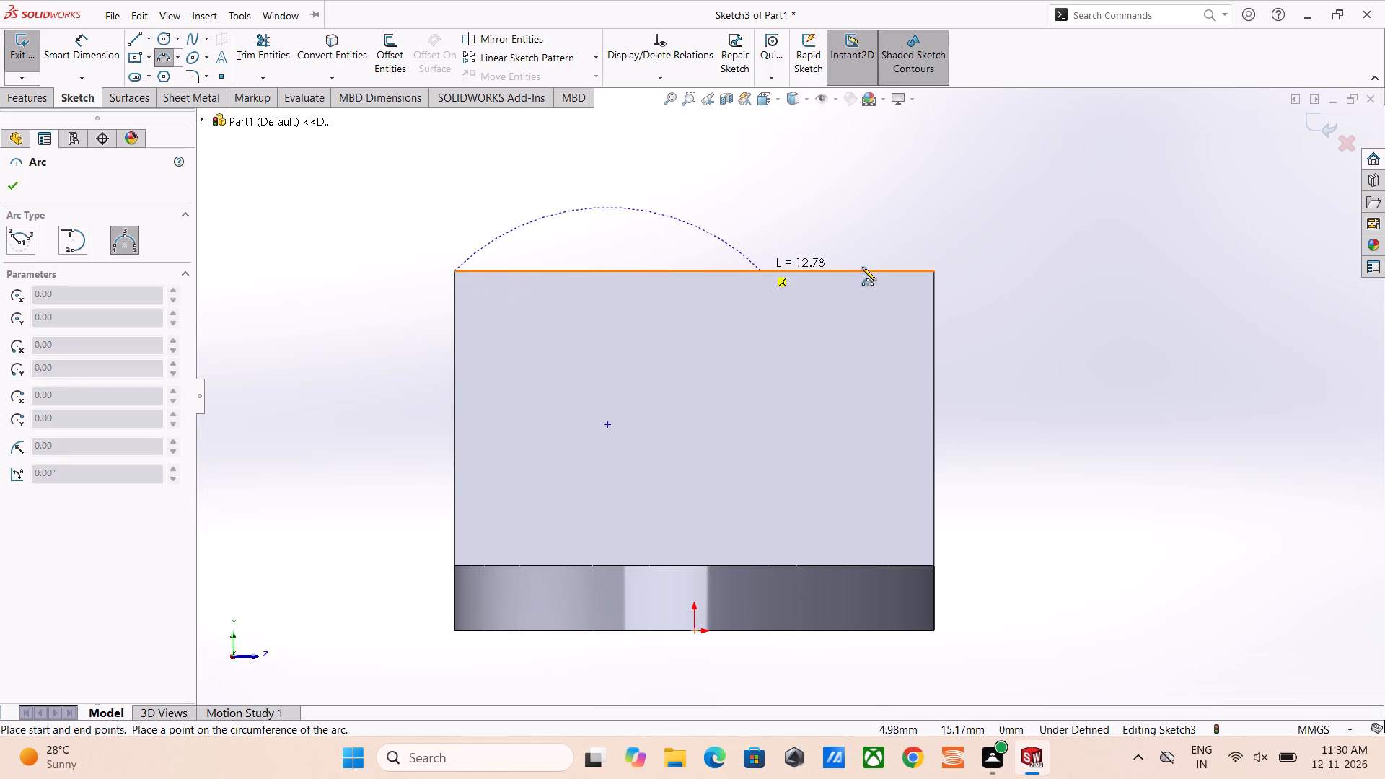
{"action": "left_click", "coordinate": [934, 272]}
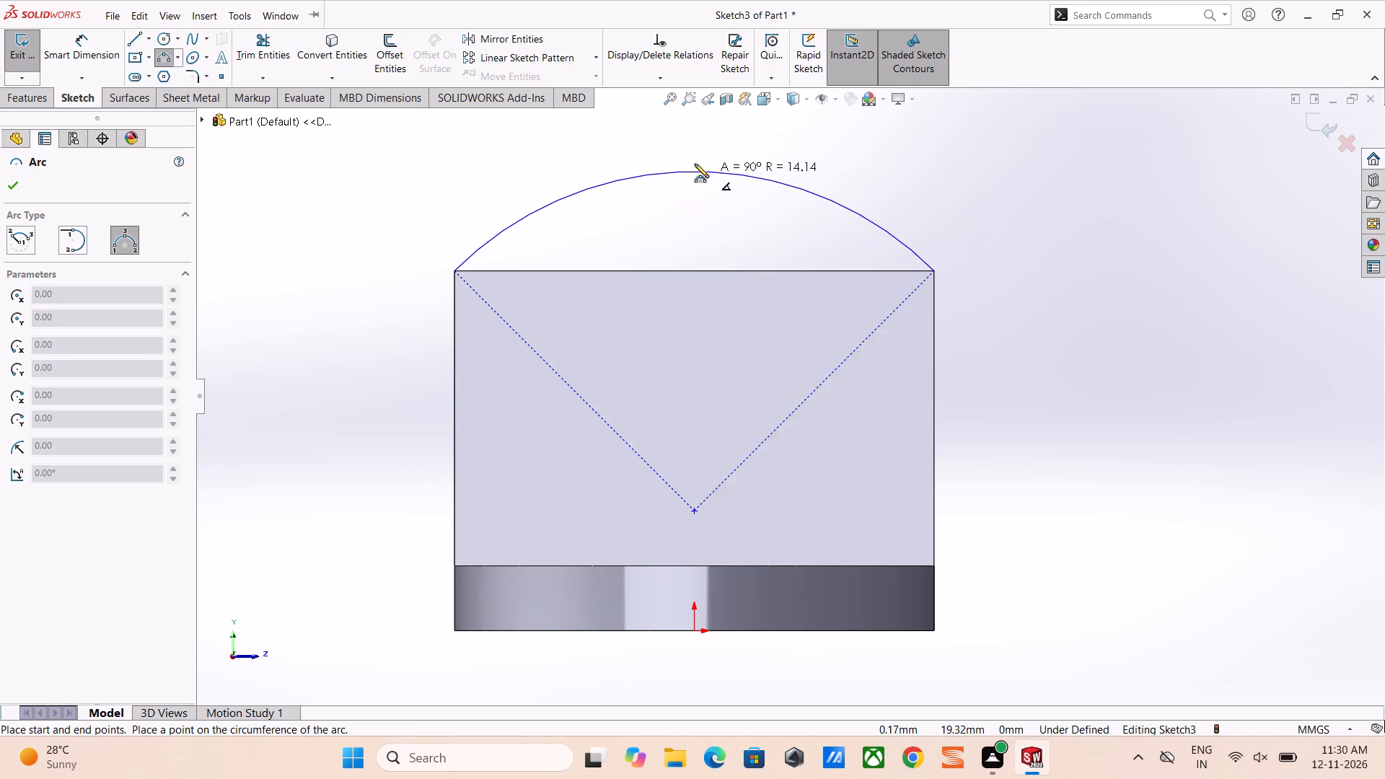
{"action": "scroll", "coordinate": [692, 115], "scroll_direction": "up", "scroll_amount": 2}
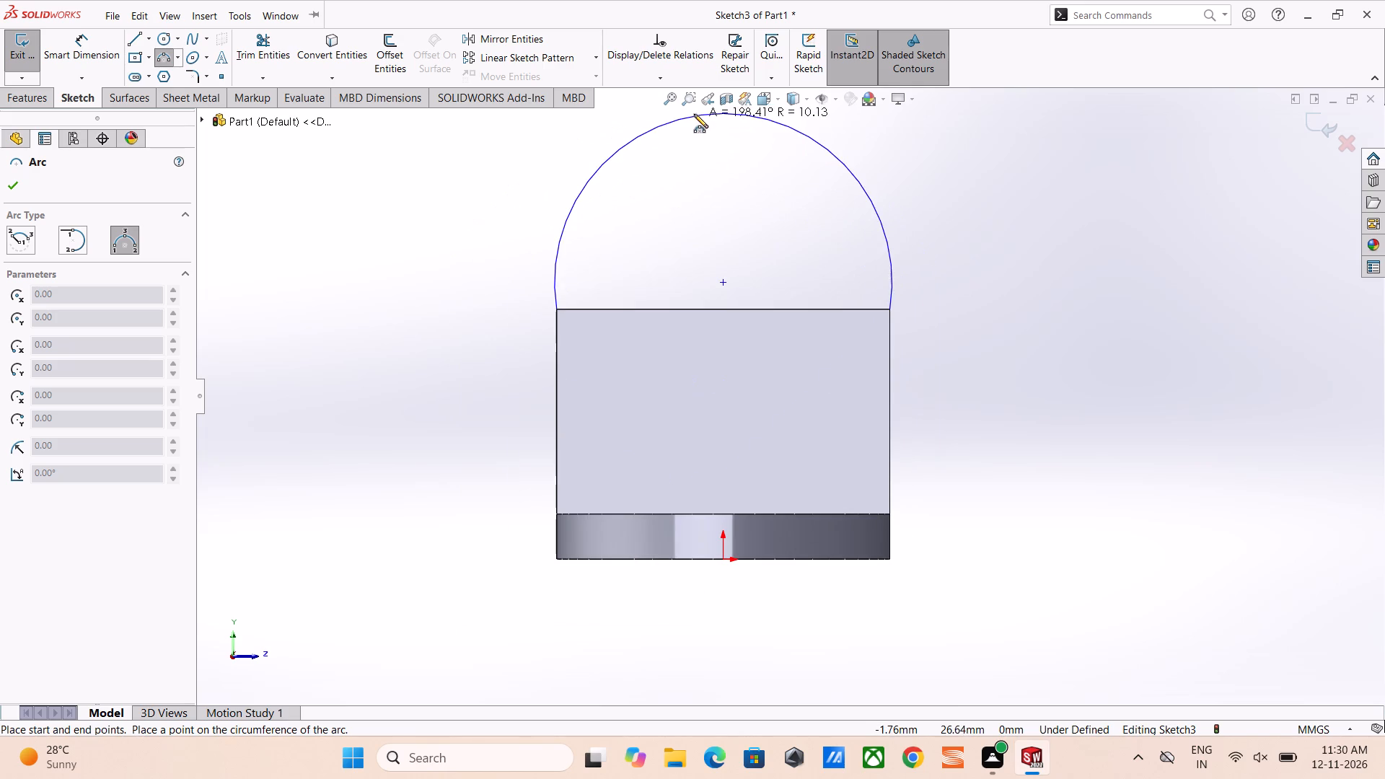
{"action": "left_click", "coordinate": [690, 144]}
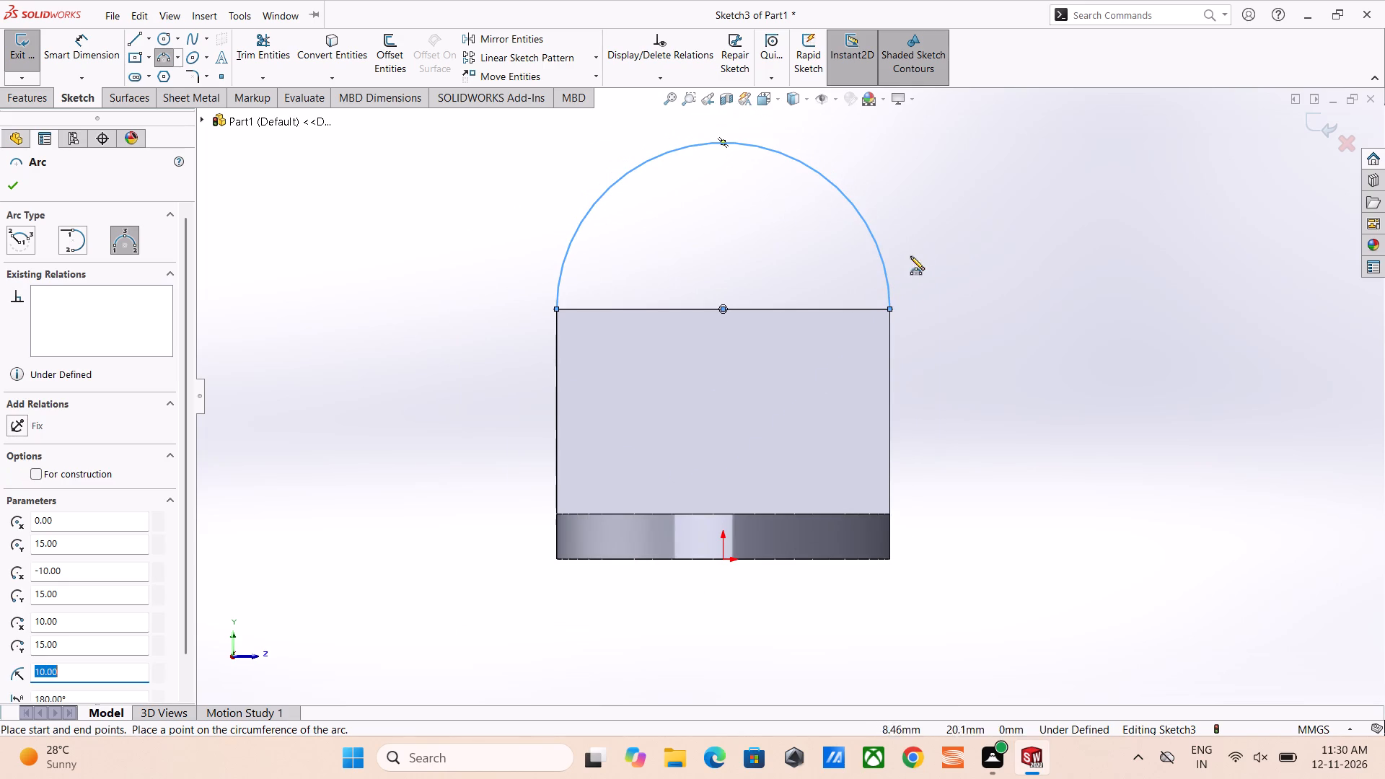
{"action": "right_click", "coordinate": [925, 268]}
{"action": "left_click", "coordinate": [972, 281]}
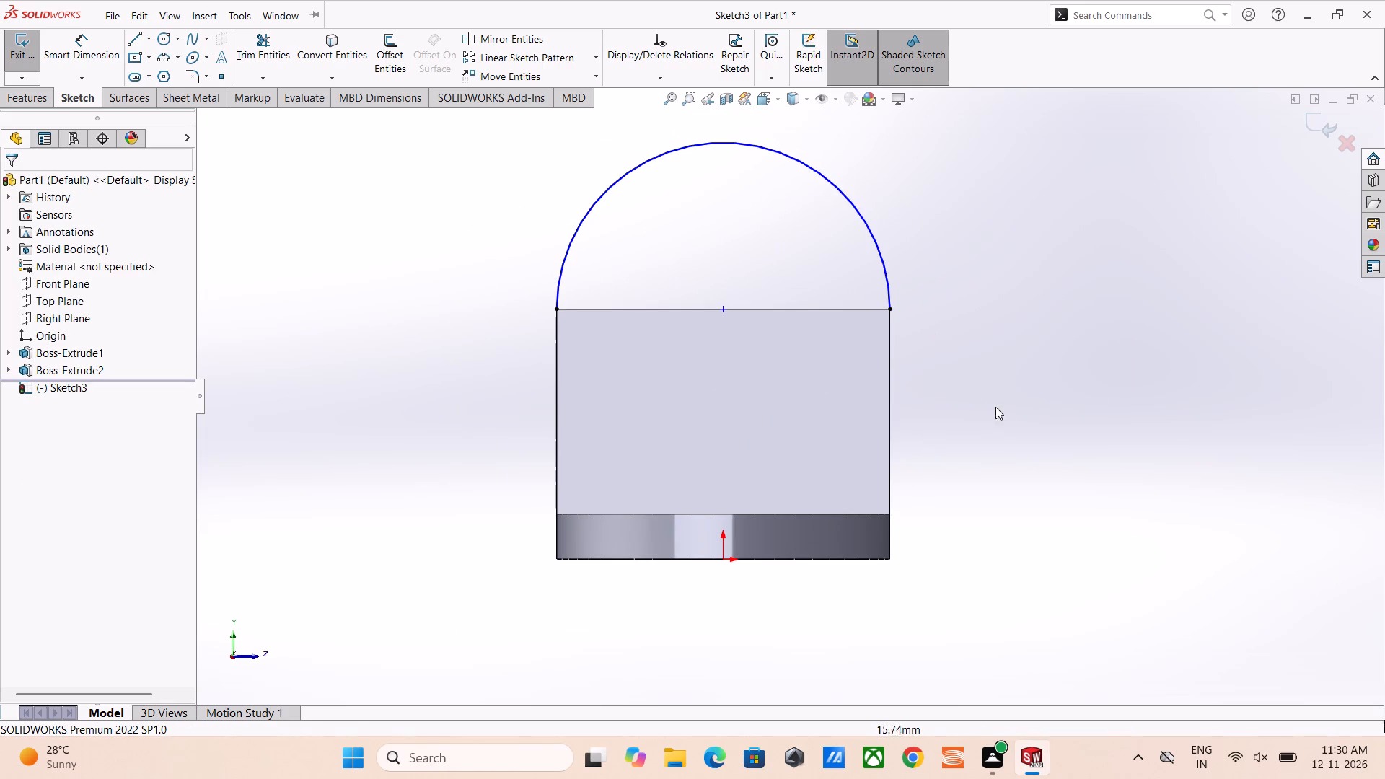
Add a Vertical relation between the arc's centre point and the origin.
{"action": "left_click", "coordinate": [723, 307], "text": "ctrl"}
{"action": "left_click", "coordinate": [724, 559], "text": "ctrl"}
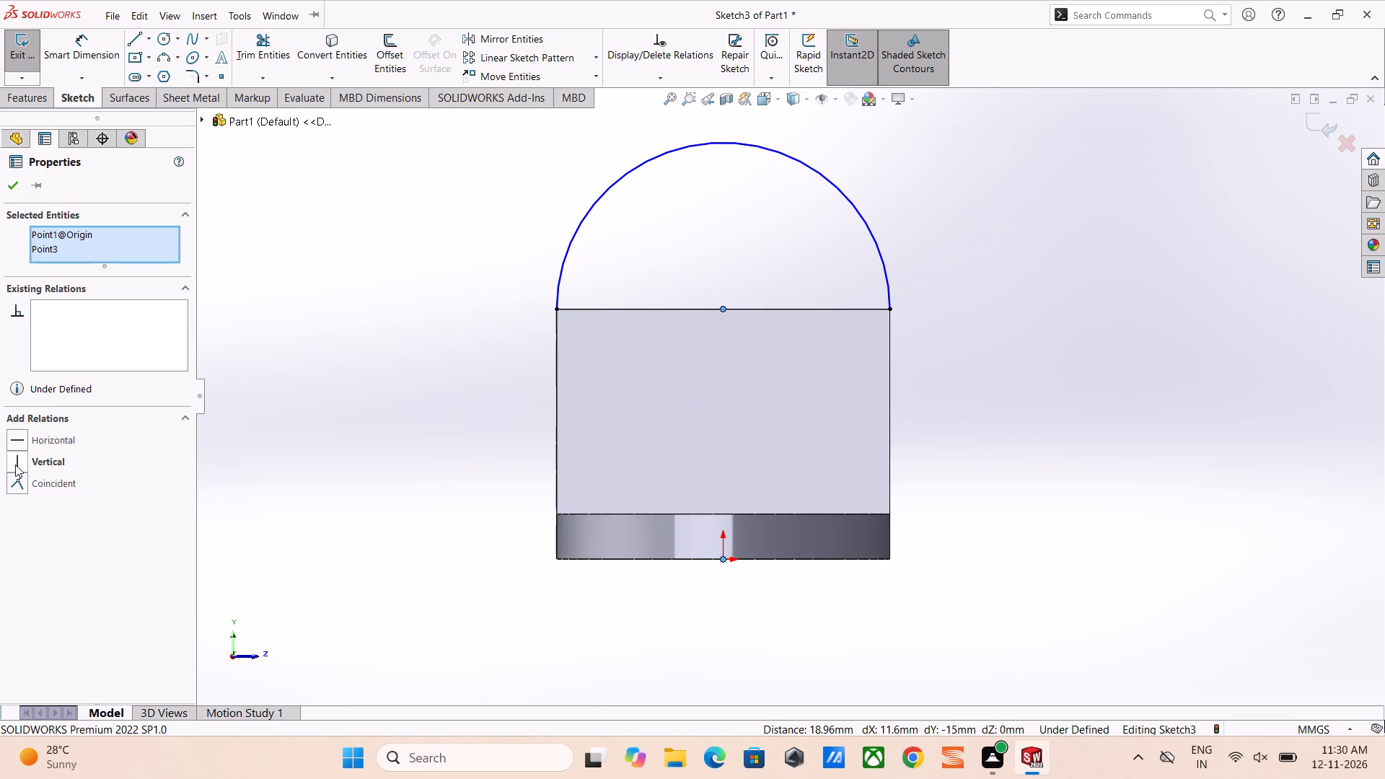
{"action": "left_click", "coordinate": [16, 465]}
{"action": "left_click", "coordinate": [1081, 376]}
Dimension the arc's radius as 10 mm.
{"action": "right_click_drag", "start_coordinate": [1089, 400], "coordinate": [1059, 261]}
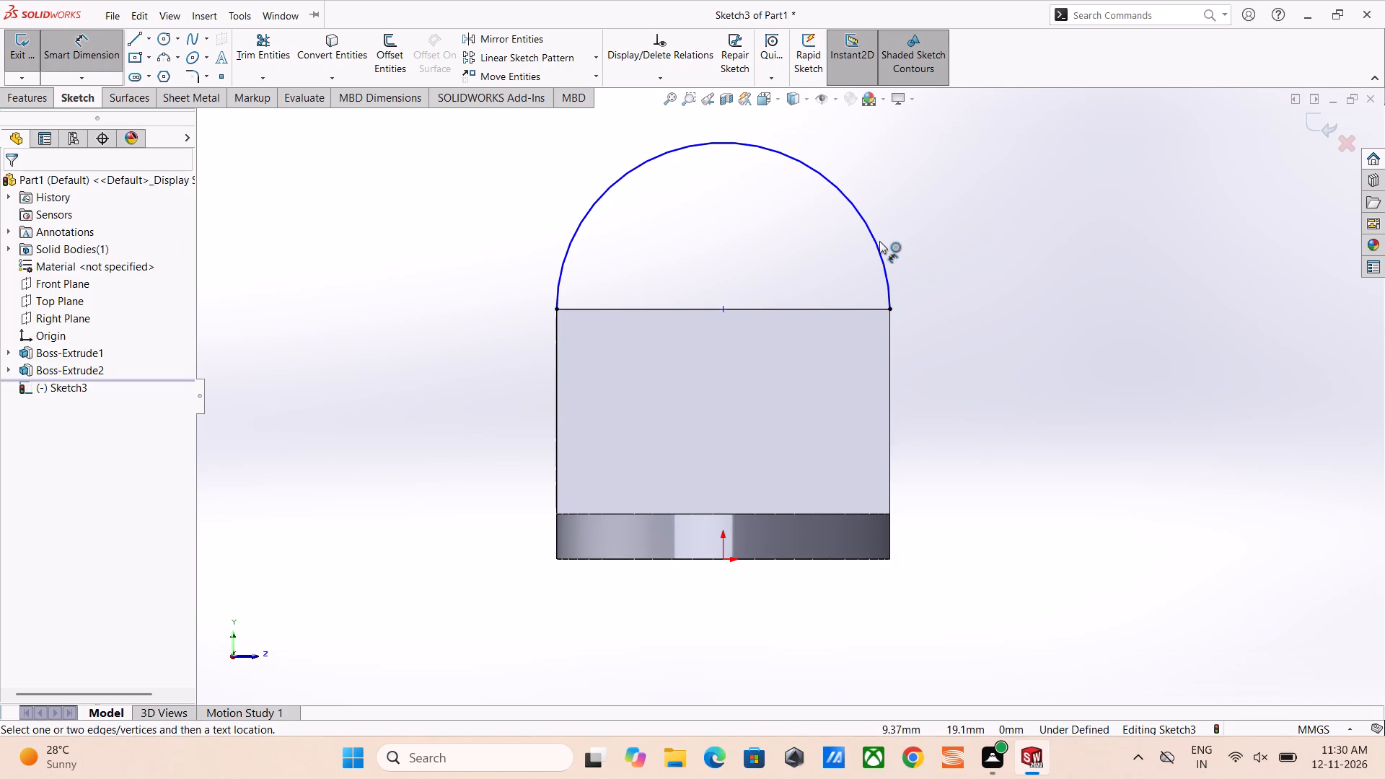
{"action": "left_click", "coordinate": [881, 239]}
{"action": "left_click", "coordinate": [879, 245]}
{"action": "left_click", "coordinate": [970, 218]}
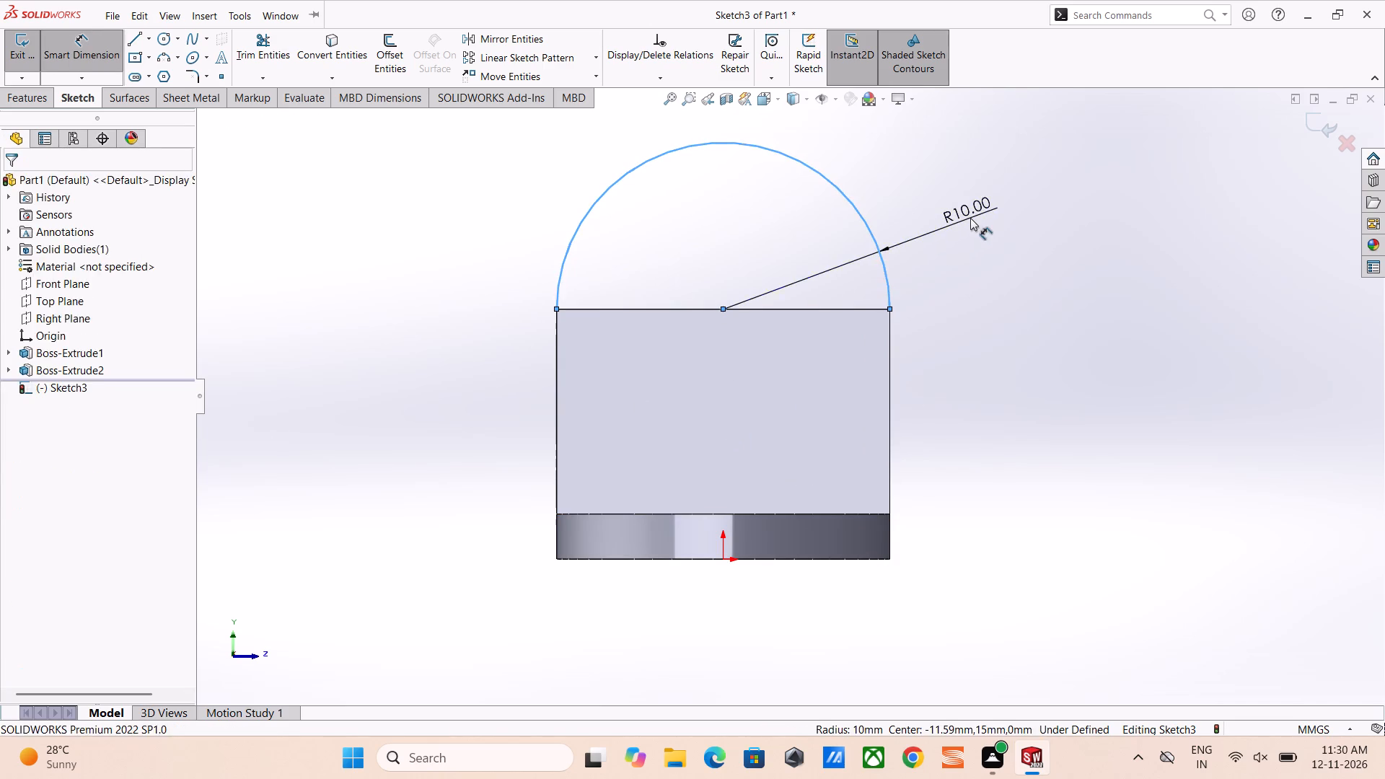
{"action": "key", "text": "Return"}
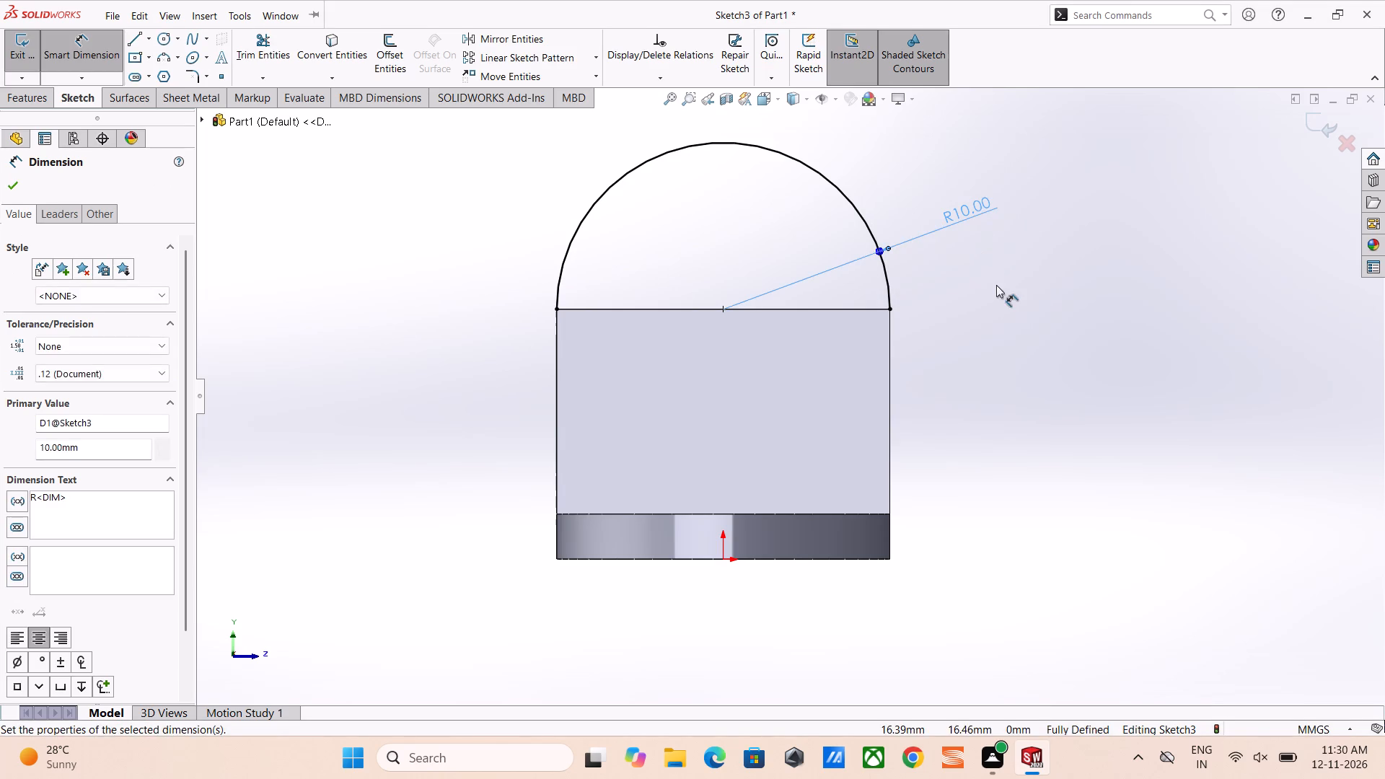
{"action": "left_click", "coordinate": [996, 285]}
Close the semicircle with a straight line between the arc's endpoints along the block's top edge.
{"action": "right_click_drag", "start_coordinate": [1073, 322], "coordinate": [950, 332]}
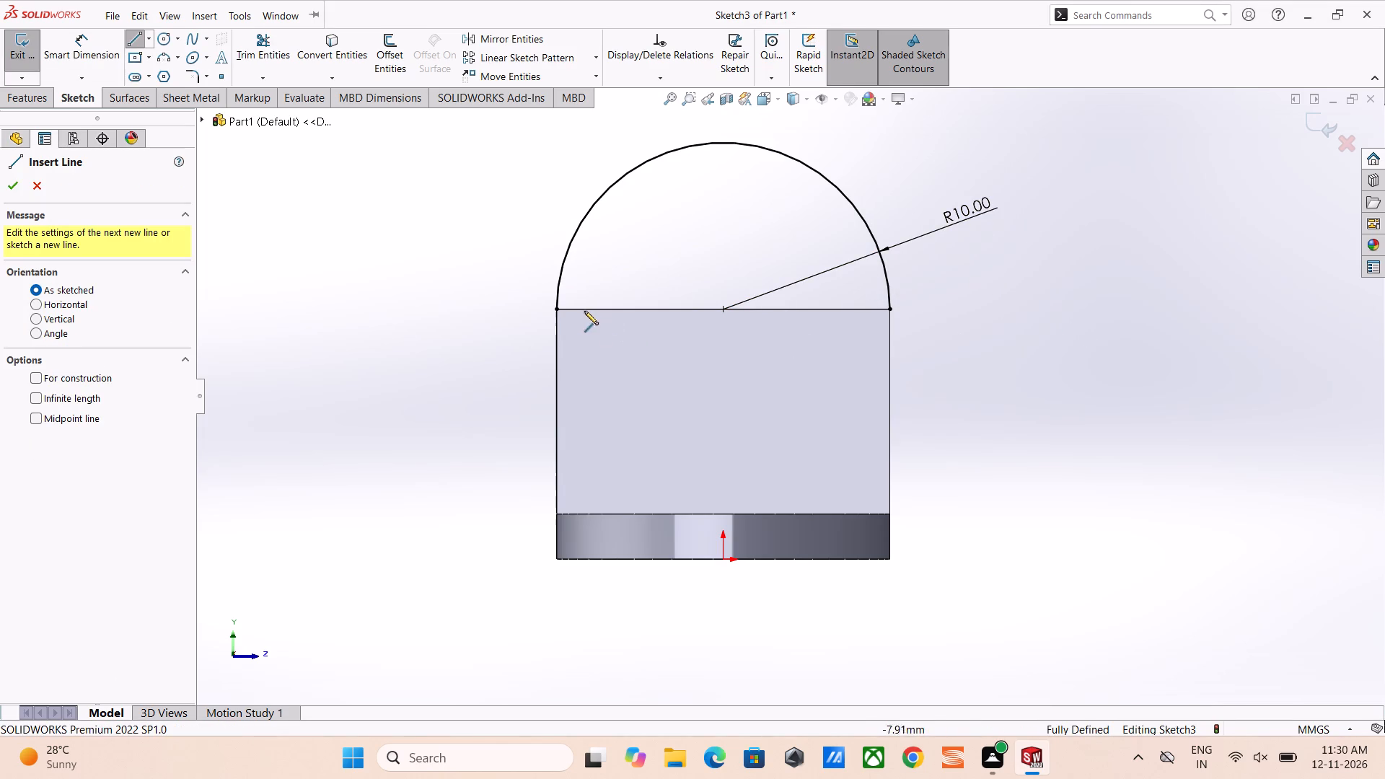
{"action": "left_click", "coordinate": [556, 307]}
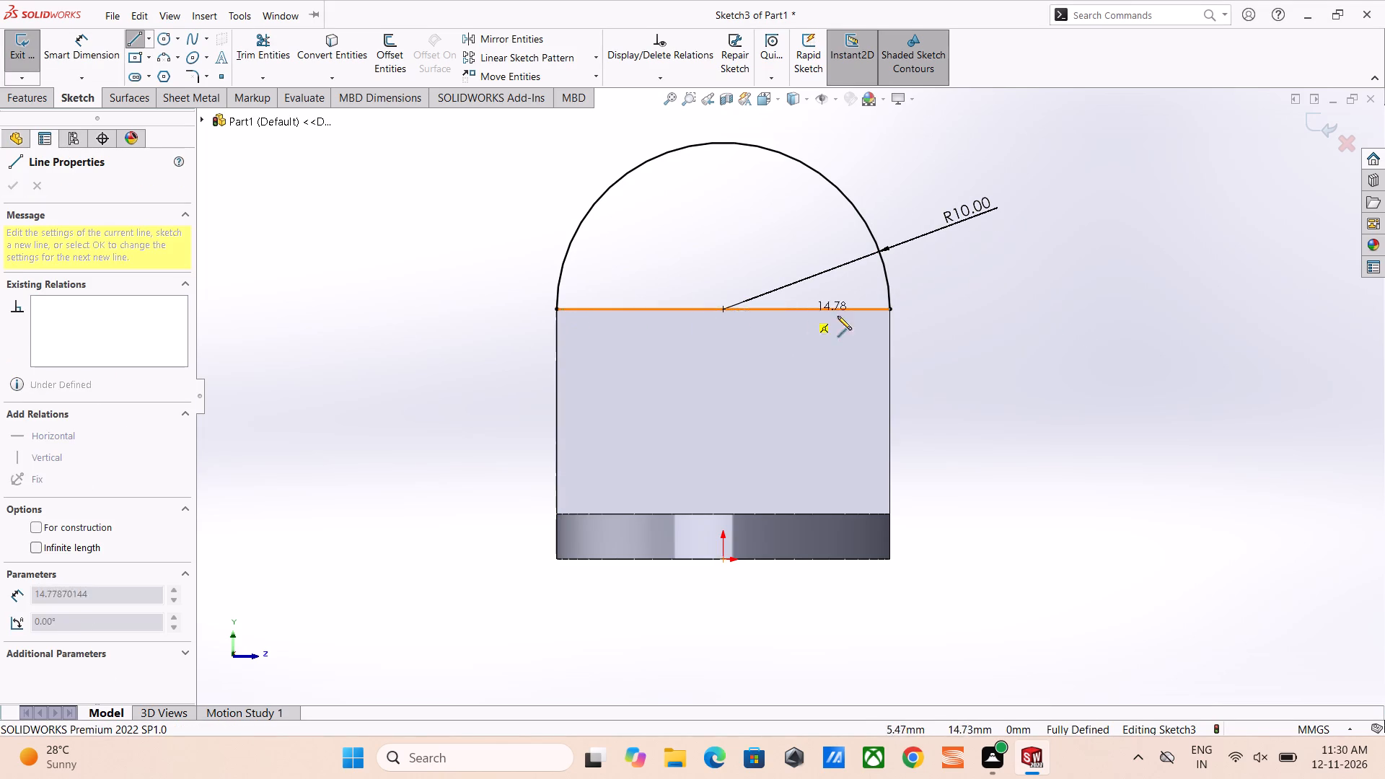
{"action": "left_click", "coordinate": [888, 309]}
{"action": "right_click", "coordinate": [970, 326]}
{"action": "left_click", "coordinate": [988, 340]}
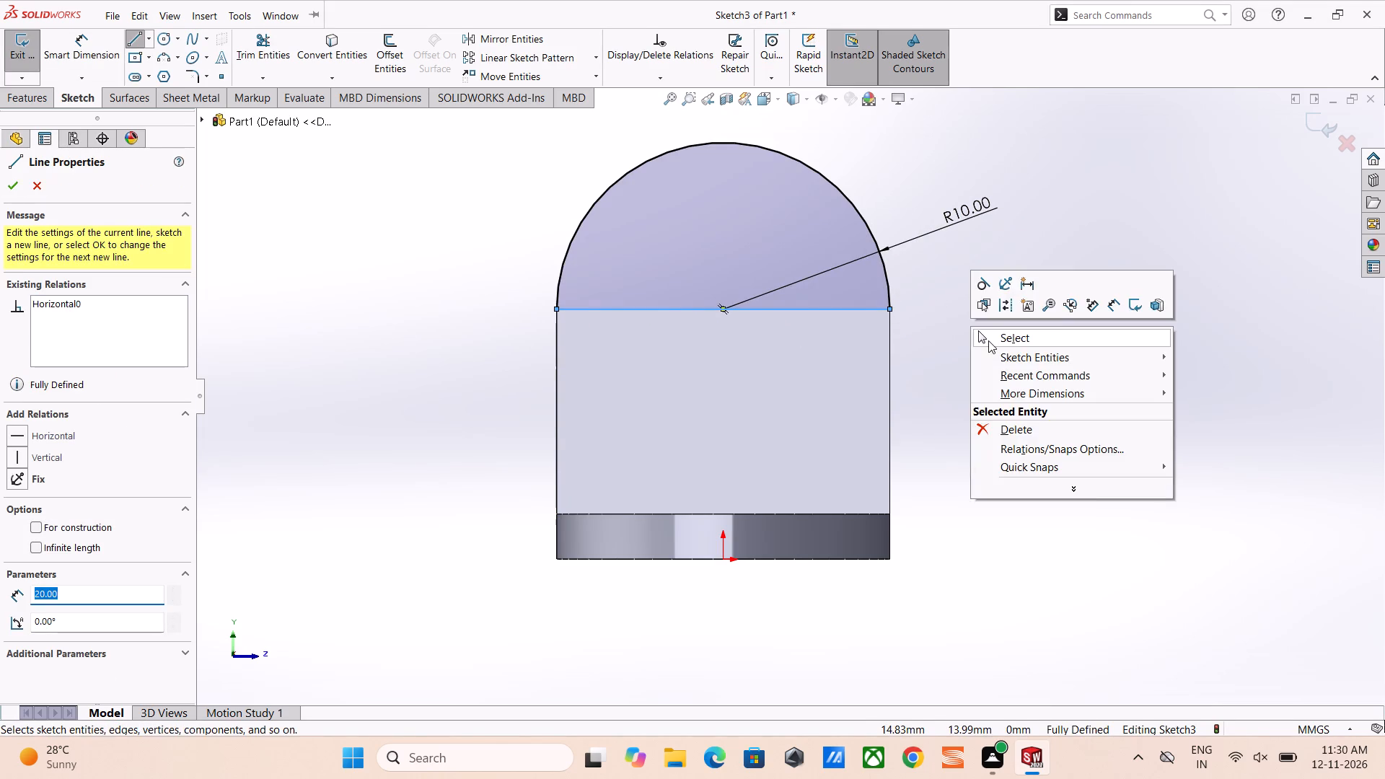
Extrude the semicircle with reversed direction and Up To Surface, ending at the block's opposite large face, with Merge result on.
{"action": "left_click", "coordinate": [14, 97]}
{"action": "left_click", "coordinate": [13, 53]}
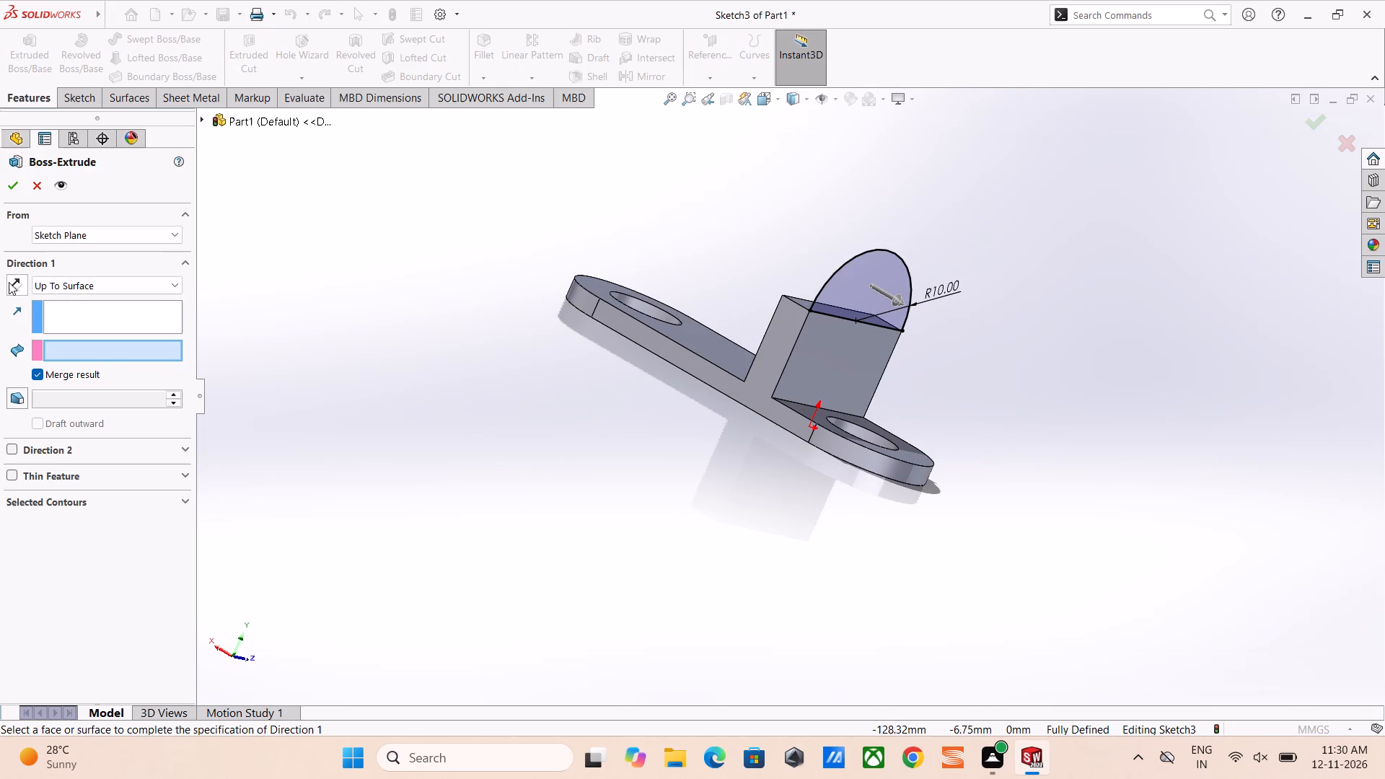
{"action": "left_click", "coordinate": [19, 288]}
{"action": "middle_click_drag", "start_coordinate": [850, 247], "coordinate": [947, 389]}
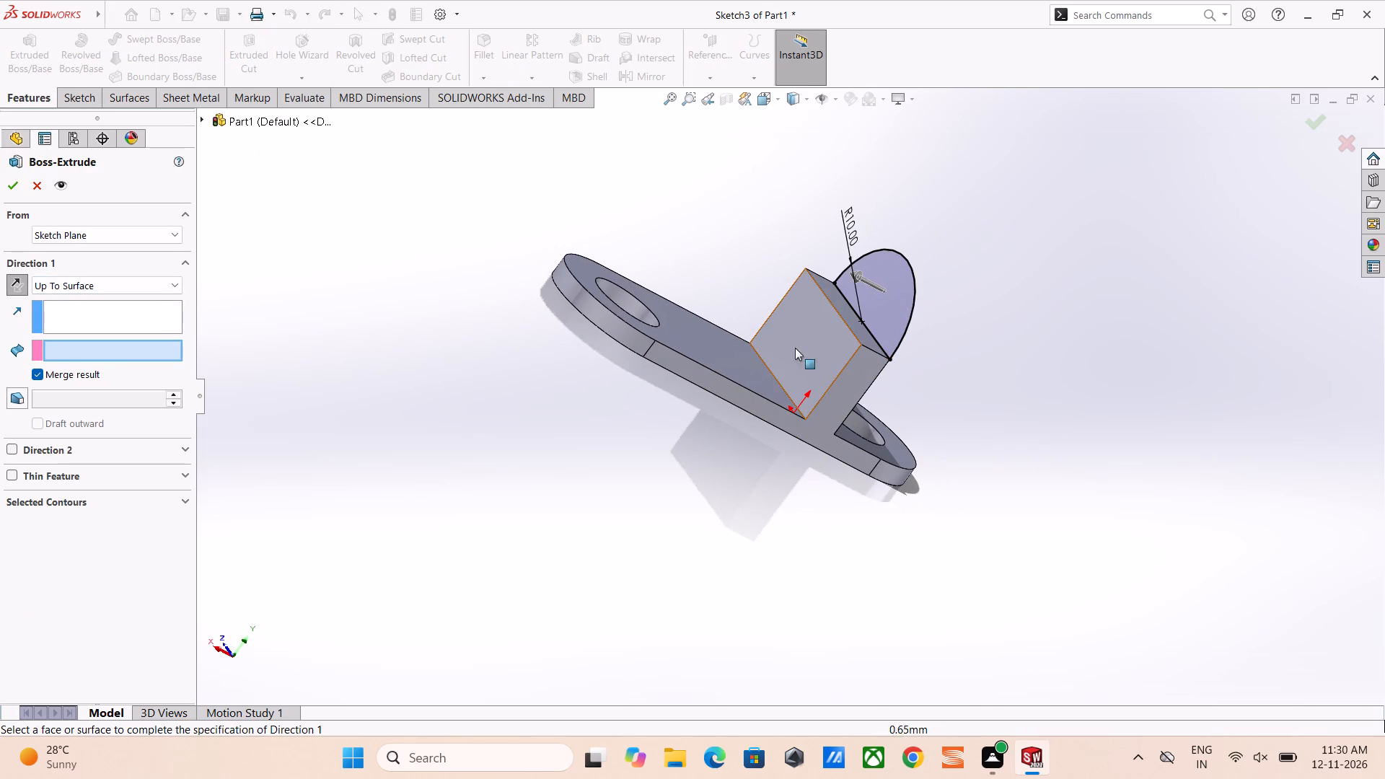
{"action": "left_click", "coordinate": [781, 338]}
{"action": "scroll", "coordinate": [1008, 358], "scroll_direction": "up", "scroll_amount": 4}
{"action": "left_click", "coordinate": [6, 178]}
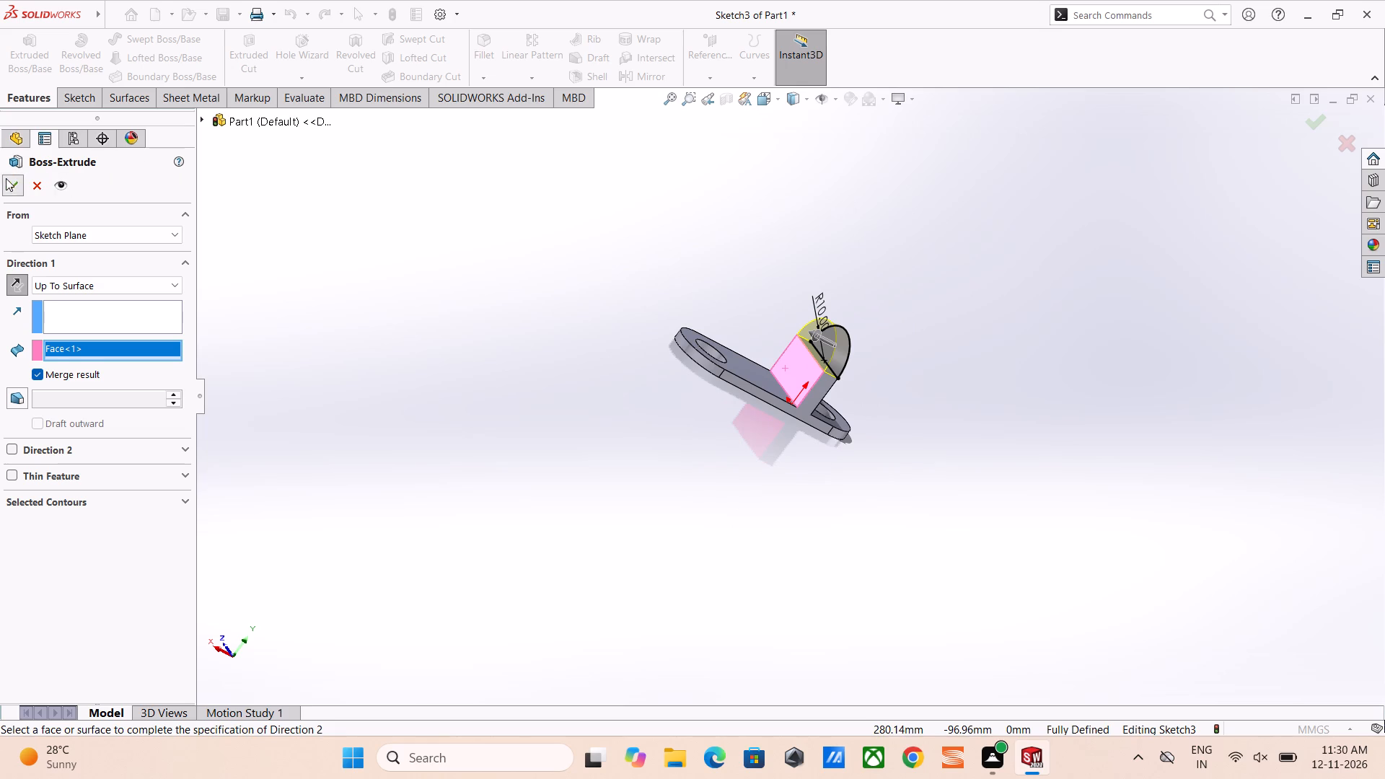
Start a Mirror feature using the Right Plane as the mirror plane.
{"action": "middle_click_drag", "start_coordinate": [978, 252], "coordinate": [778, 244]}
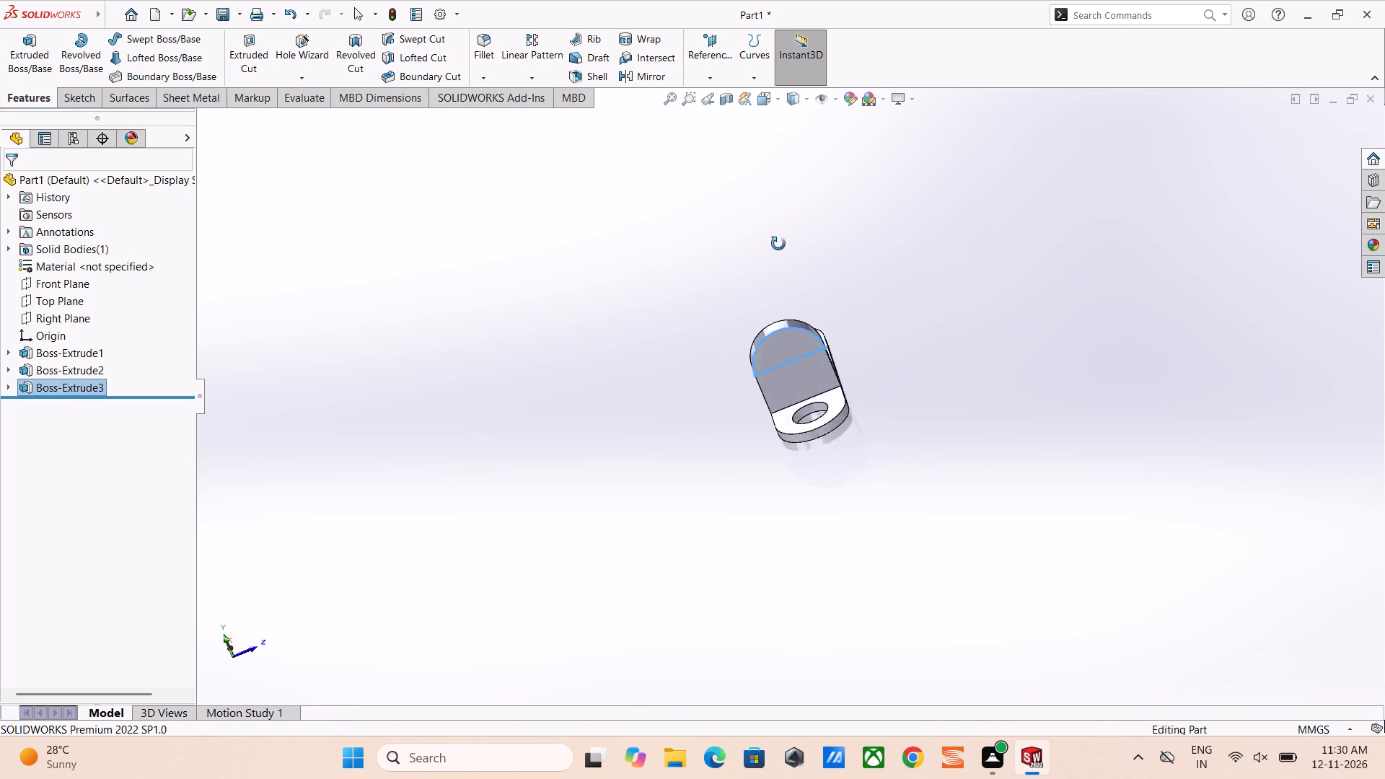
{"action": "middle_click_drag", "start_coordinate": [778, 244], "coordinate": [774, 245]}
{"action": "left_click", "coordinate": [794, 265]}
{"action": "scroll", "coordinate": [900, 376], "scroll_direction": "up", "scroll_amount": 2}
{"action": "middle_click_drag", "start_coordinate": [837, 377], "coordinate": [781, 382]}
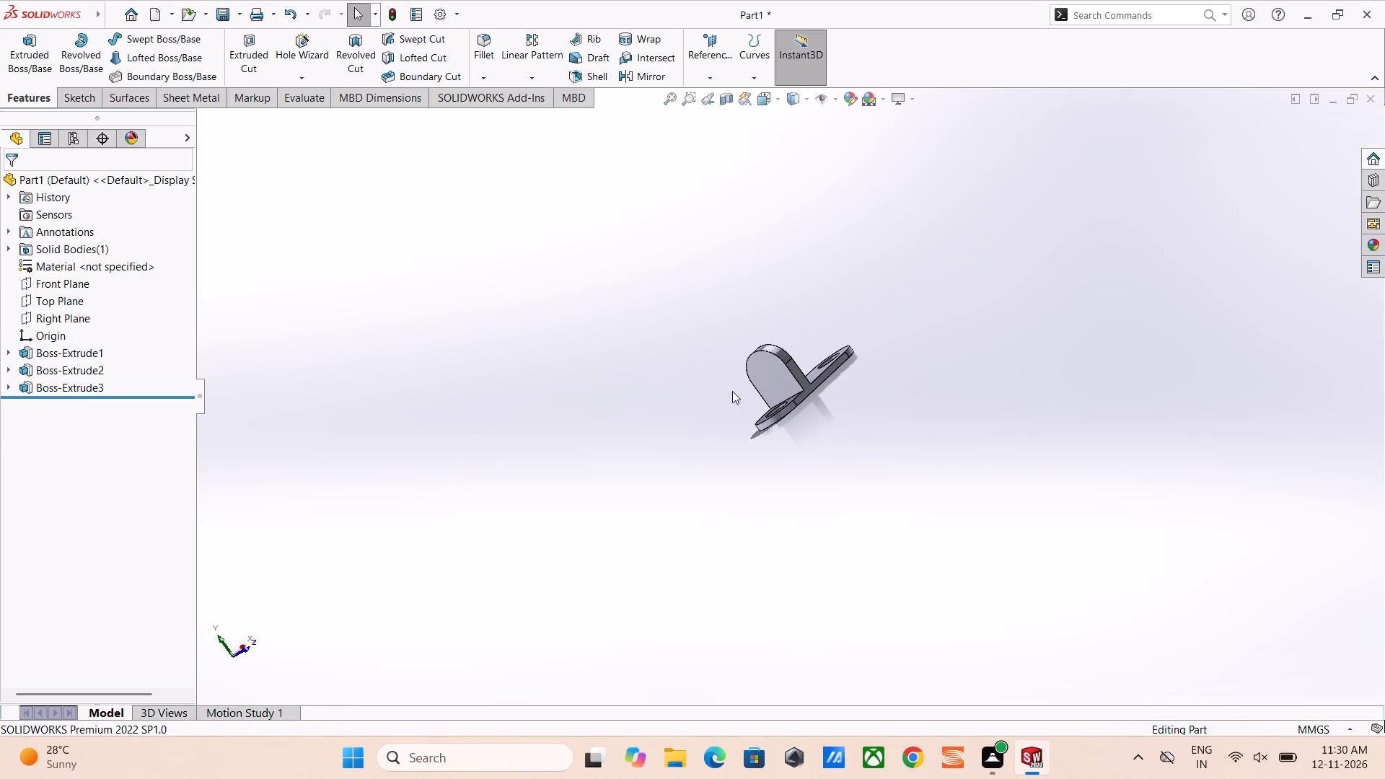
{"action": "left_click", "coordinate": [52, 300]}
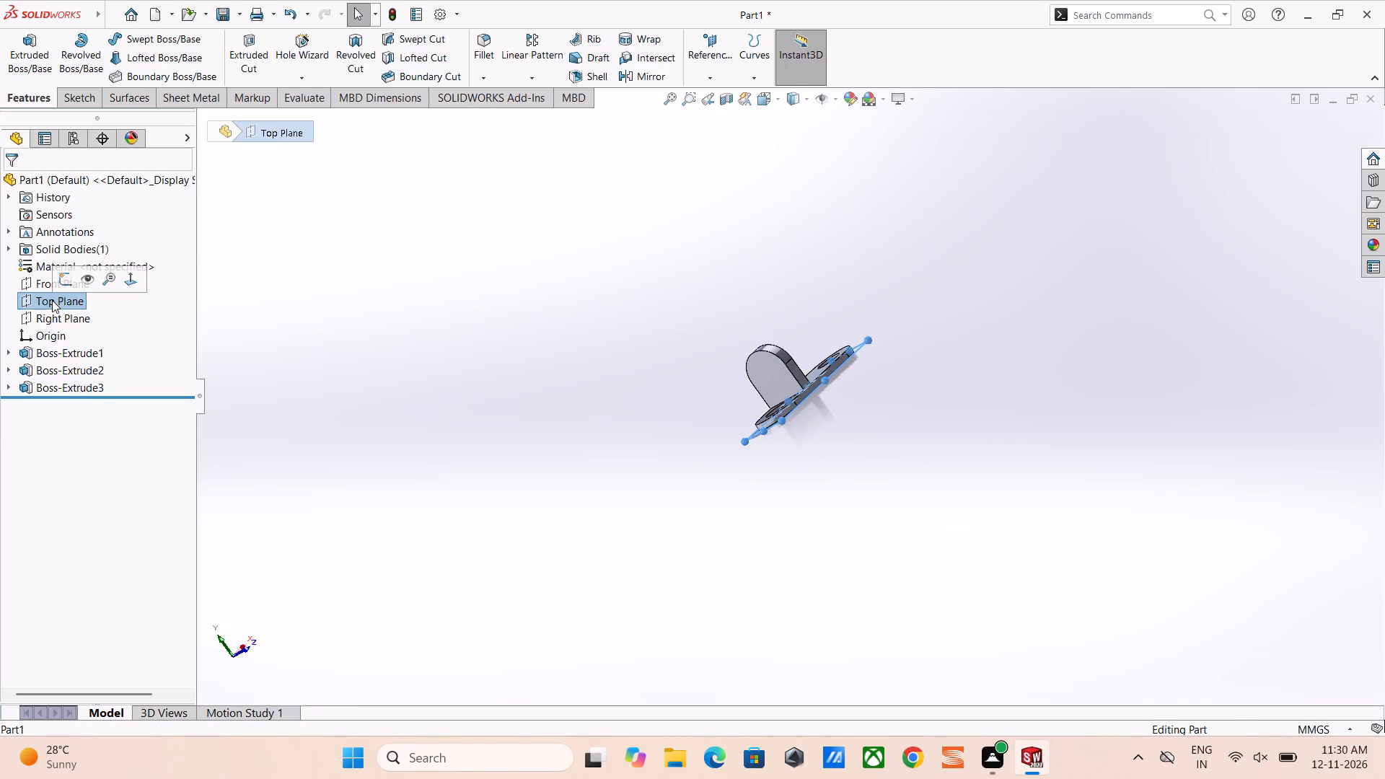
{"action": "left_click", "coordinate": [75, 279]}
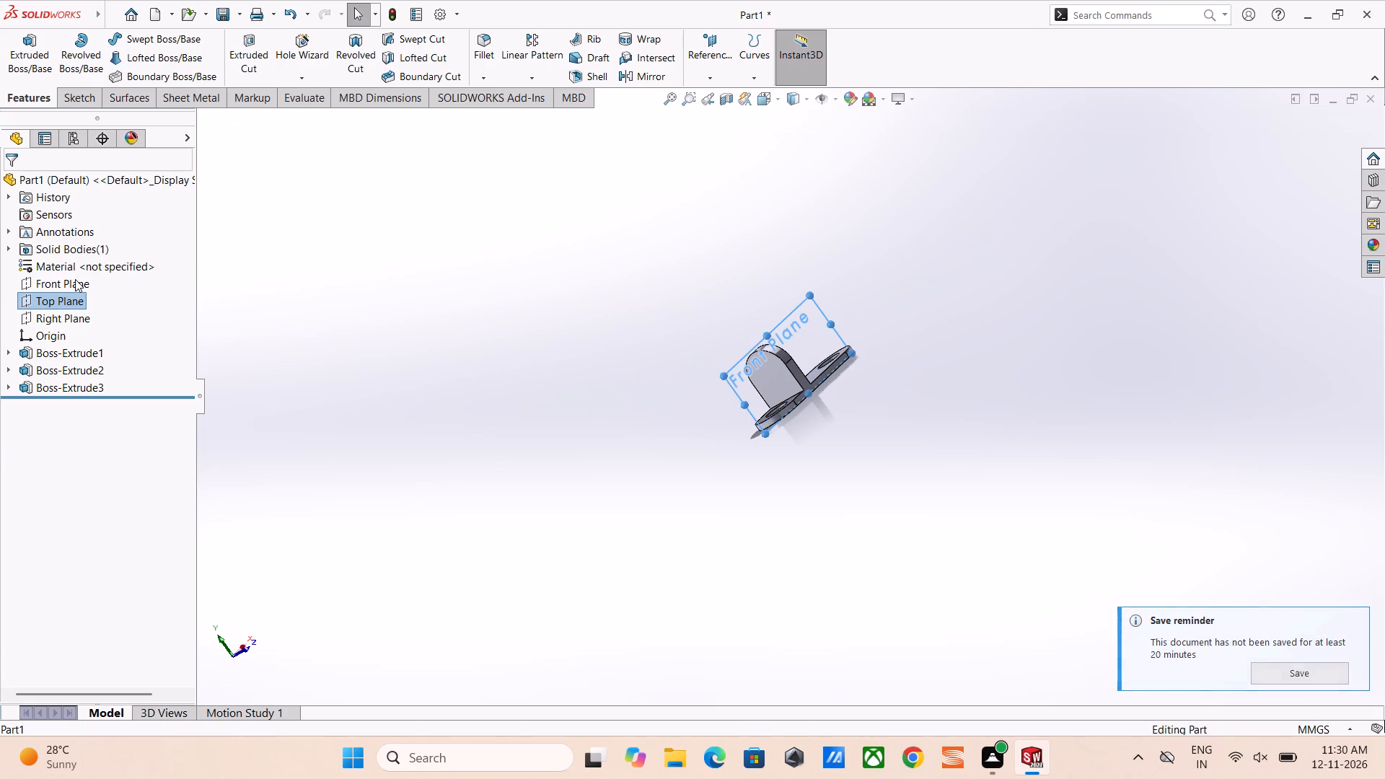
{"action": "middle_click_drag", "start_coordinate": [703, 330], "coordinate": [756, 300]}
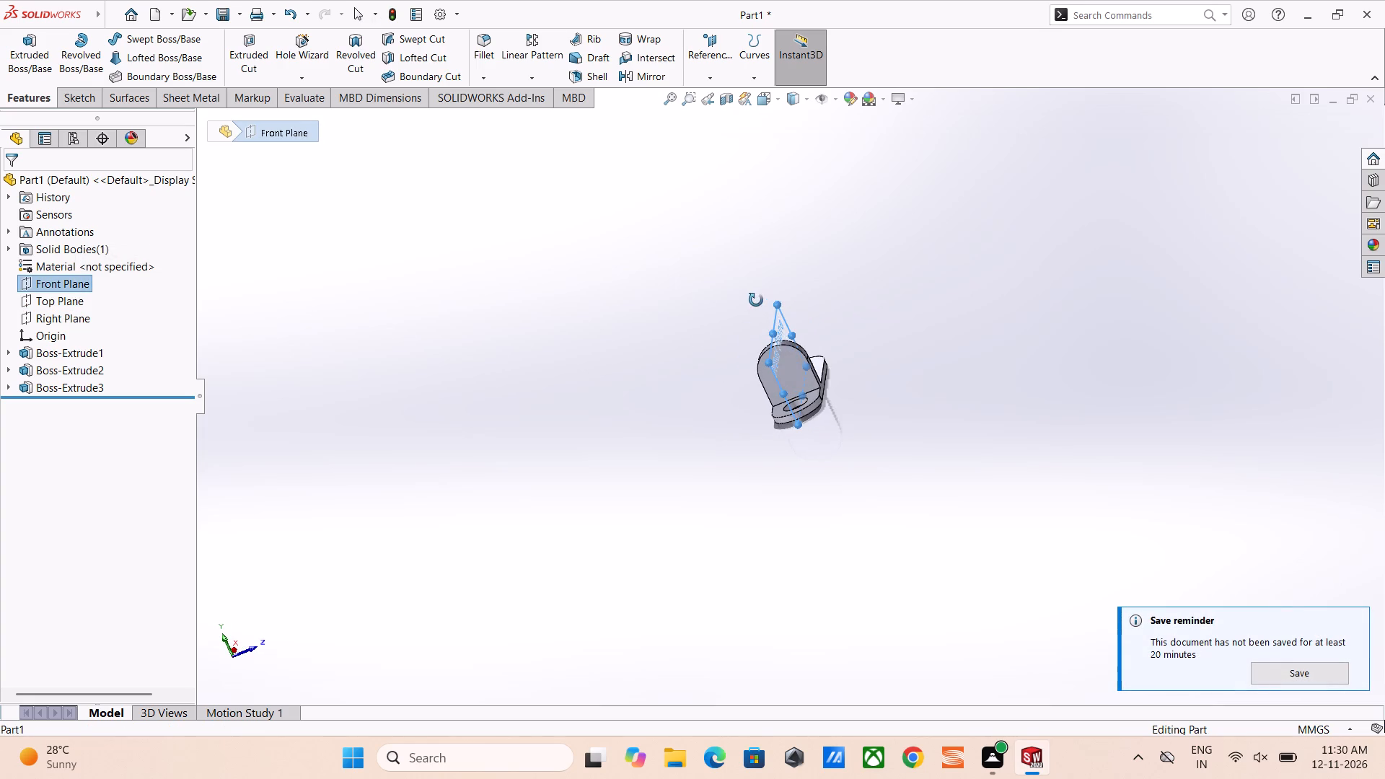
{"action": "middle_click_drag", "start_coordinate": [756, 300], "coordinate": [757, 300]}
{"action": "left_click", "coordinate": [66, 315]}
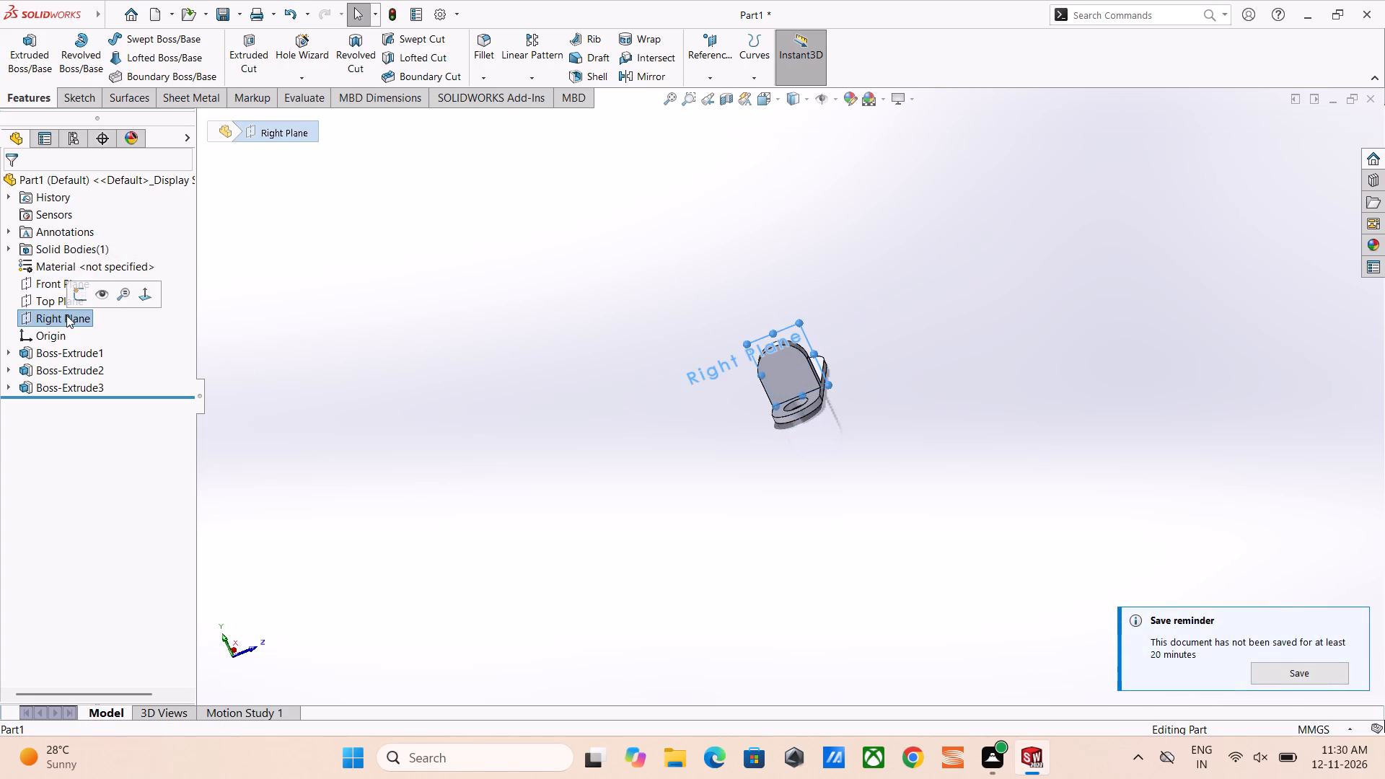
{"action": "middle_click_drag", "start_coordinate": [736, 354], "coordinate": [617, 474]}
{"action": "scroll", "coordinate": [615, 368], "scroll_direction": "down", "scroll_amount": 2}
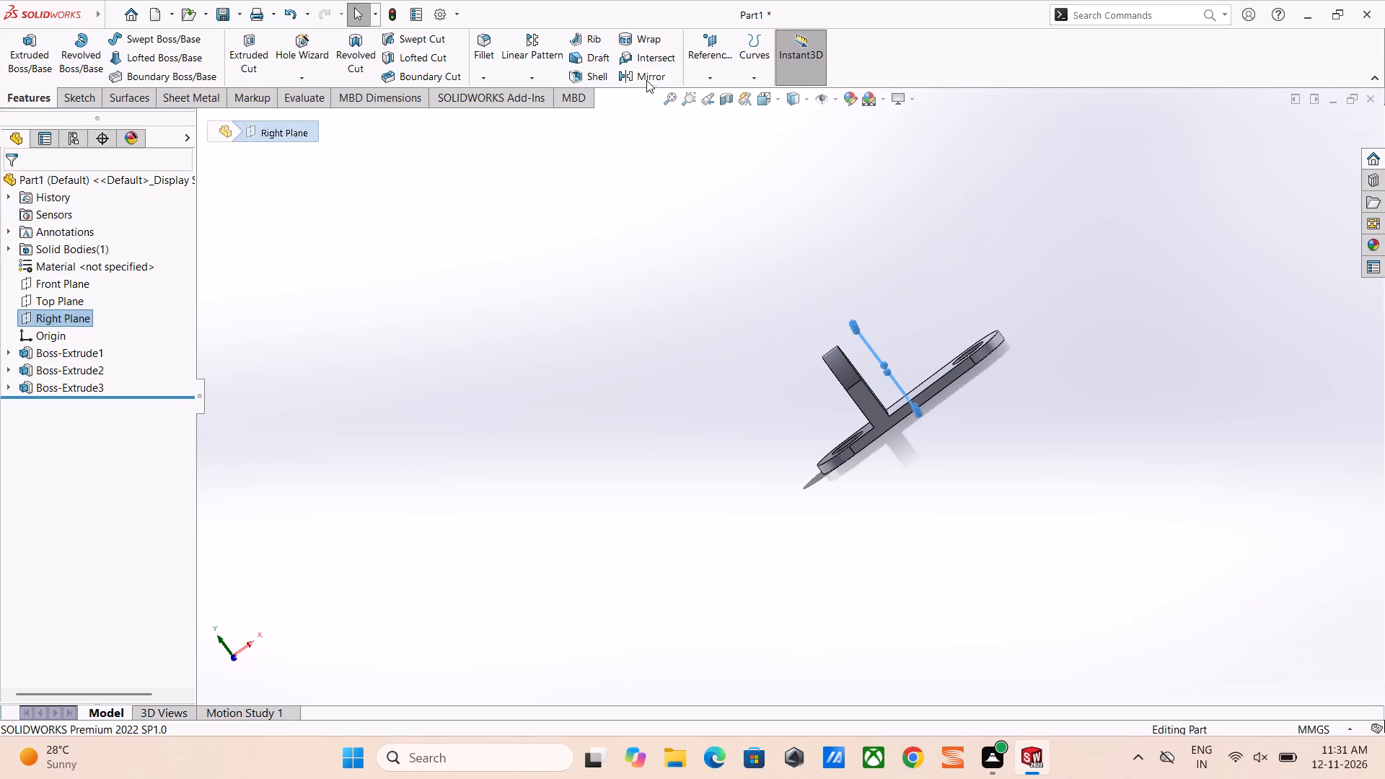
{"action": "left_click", "coordinate": [646, 80]}
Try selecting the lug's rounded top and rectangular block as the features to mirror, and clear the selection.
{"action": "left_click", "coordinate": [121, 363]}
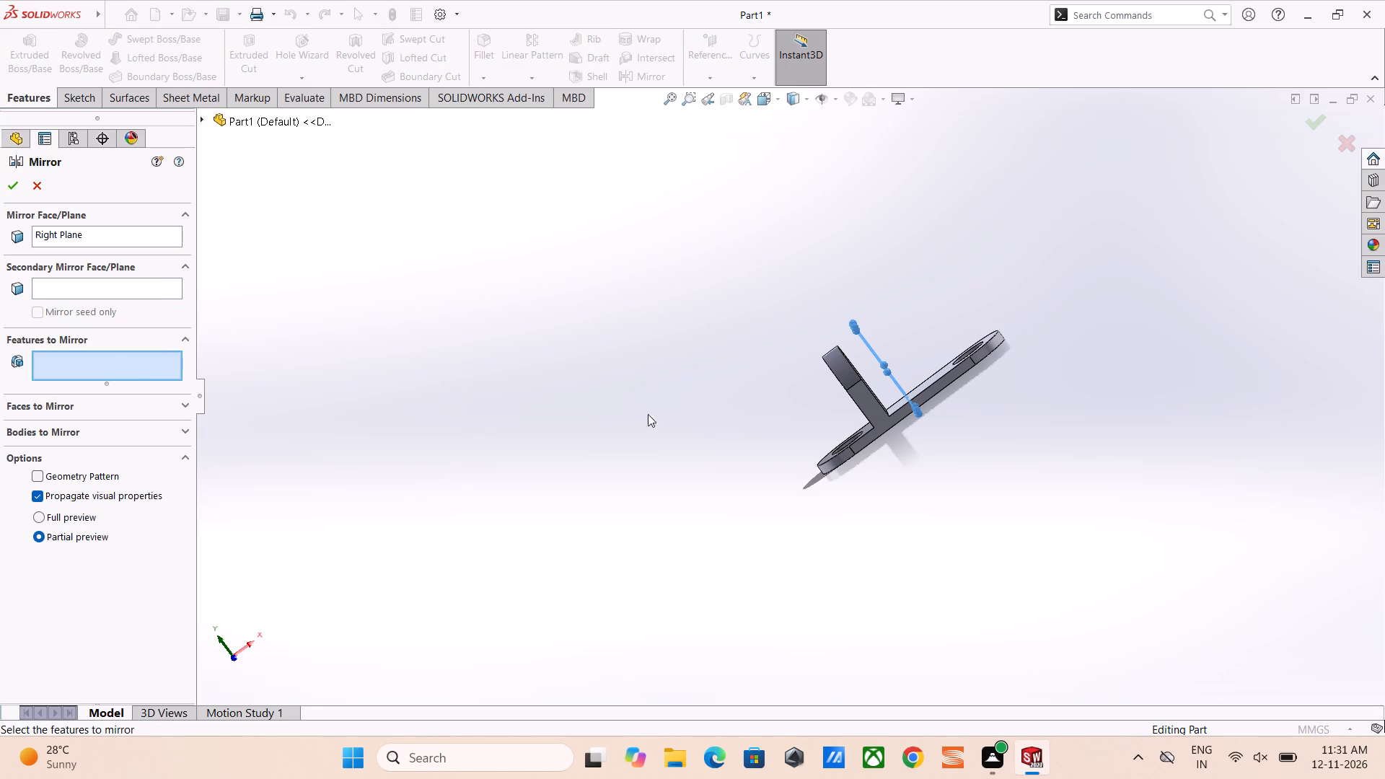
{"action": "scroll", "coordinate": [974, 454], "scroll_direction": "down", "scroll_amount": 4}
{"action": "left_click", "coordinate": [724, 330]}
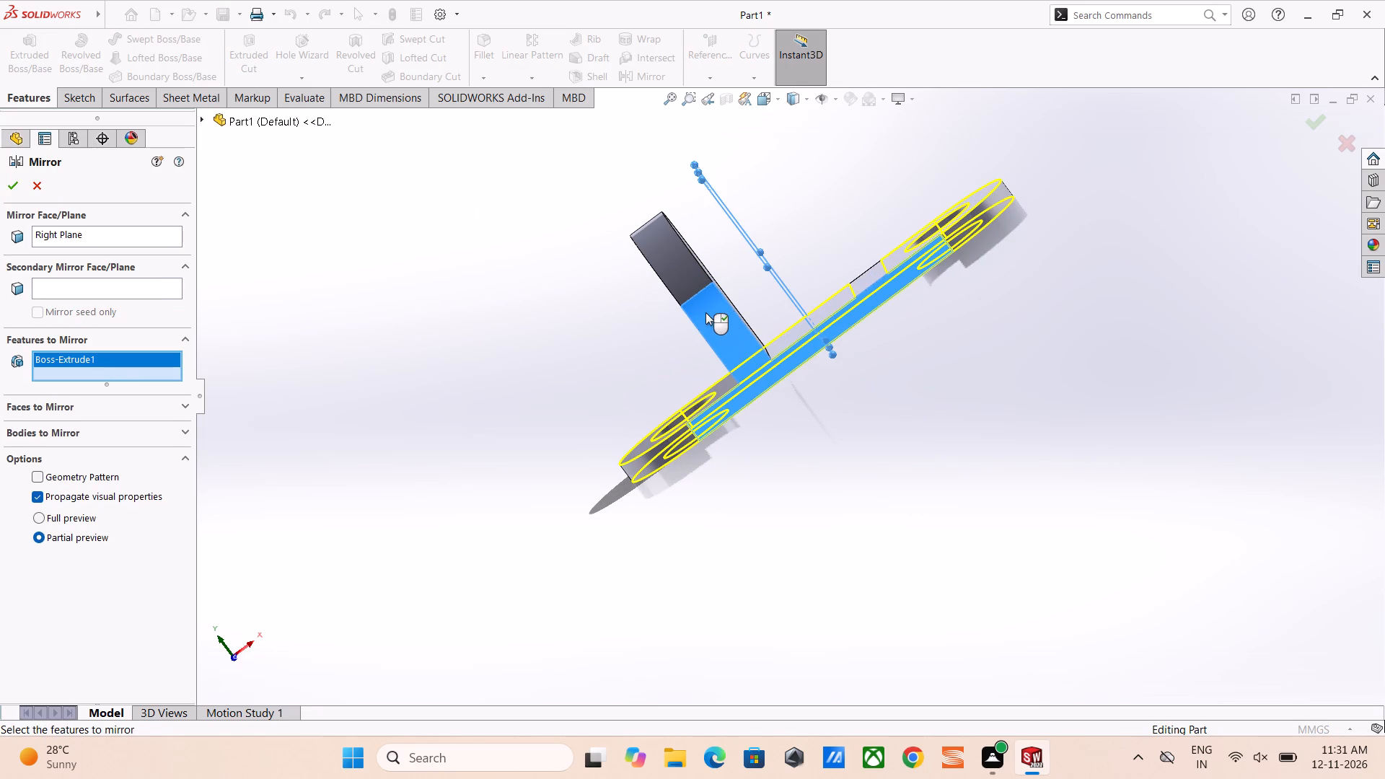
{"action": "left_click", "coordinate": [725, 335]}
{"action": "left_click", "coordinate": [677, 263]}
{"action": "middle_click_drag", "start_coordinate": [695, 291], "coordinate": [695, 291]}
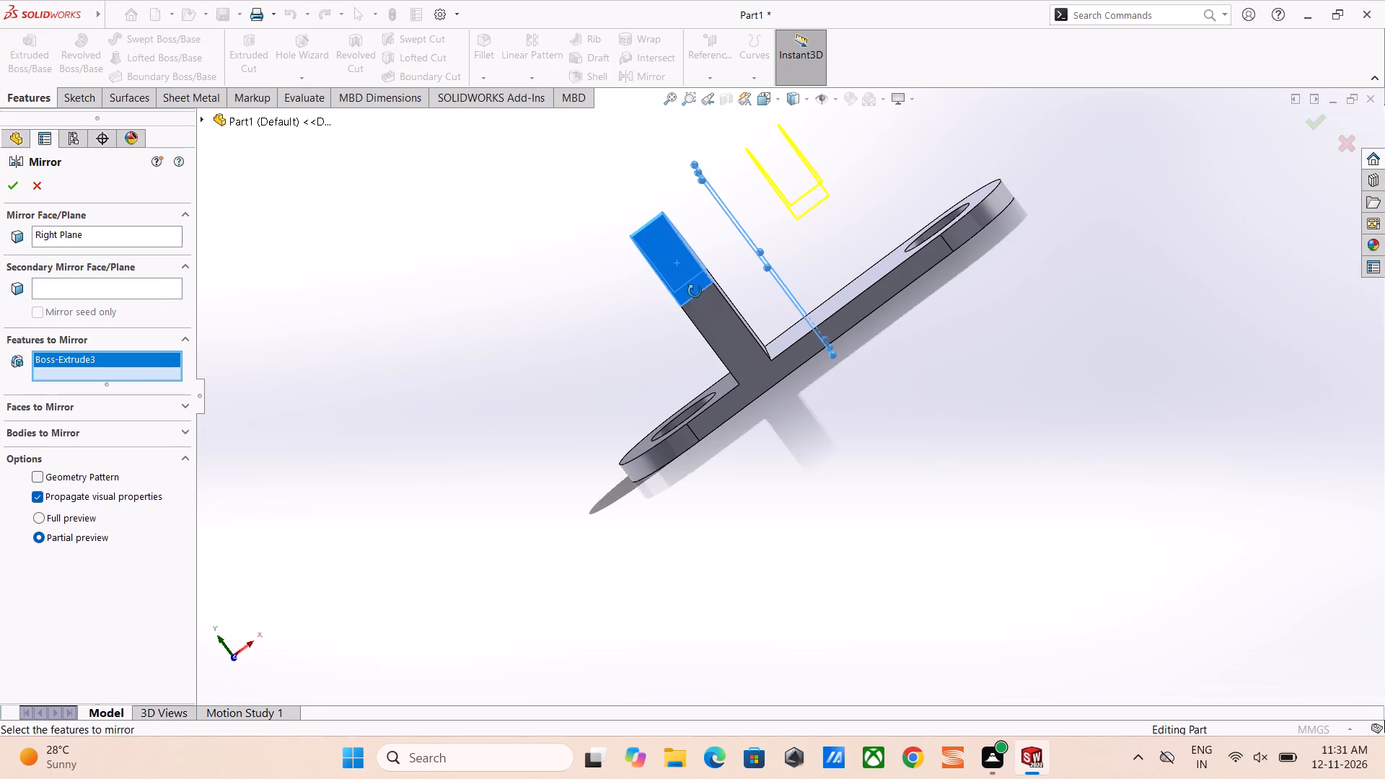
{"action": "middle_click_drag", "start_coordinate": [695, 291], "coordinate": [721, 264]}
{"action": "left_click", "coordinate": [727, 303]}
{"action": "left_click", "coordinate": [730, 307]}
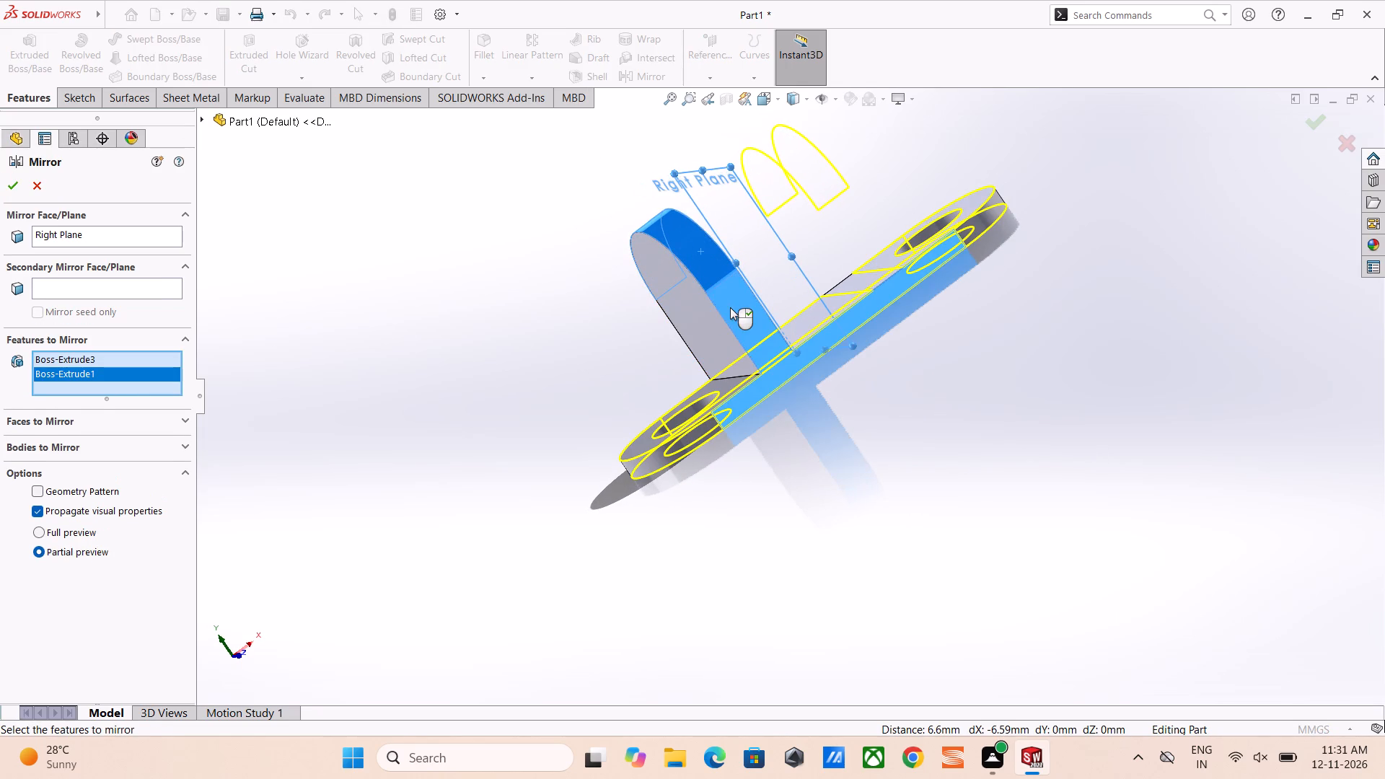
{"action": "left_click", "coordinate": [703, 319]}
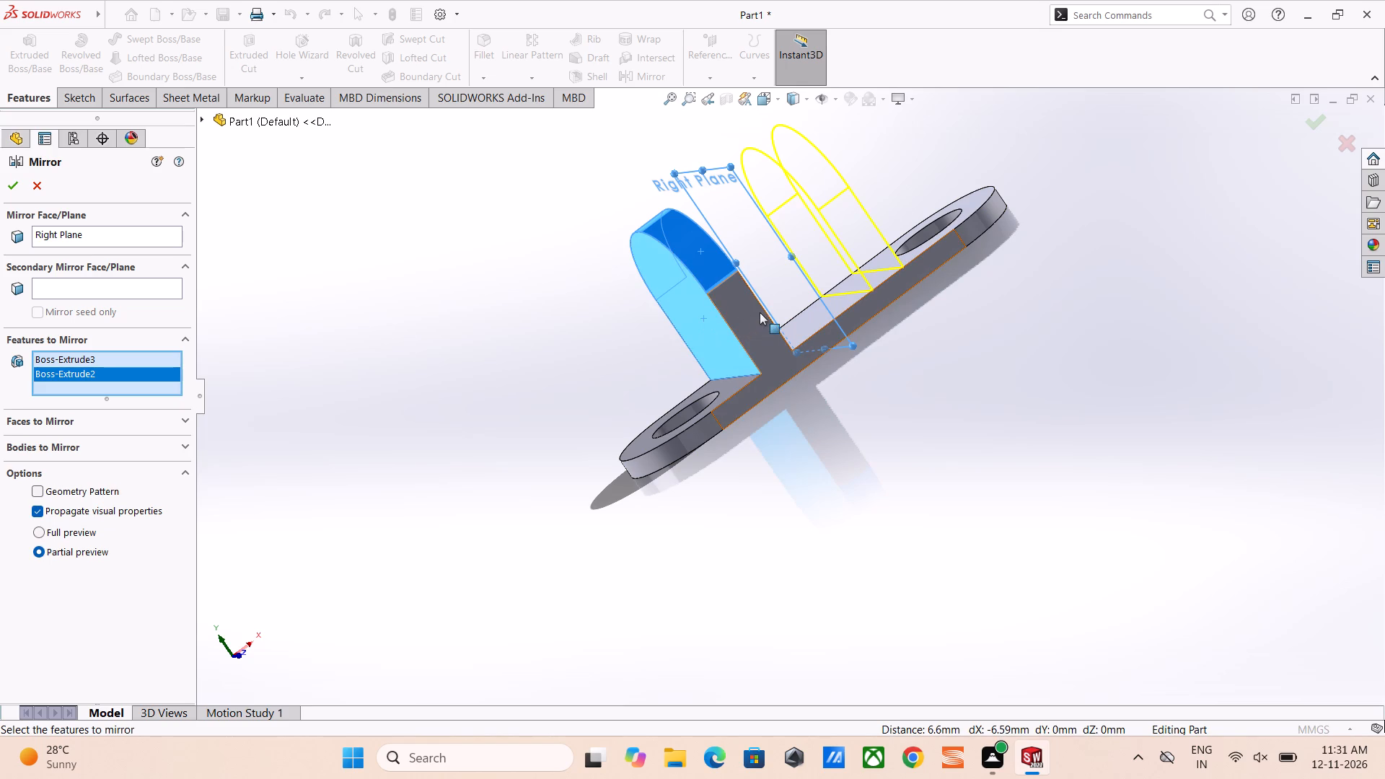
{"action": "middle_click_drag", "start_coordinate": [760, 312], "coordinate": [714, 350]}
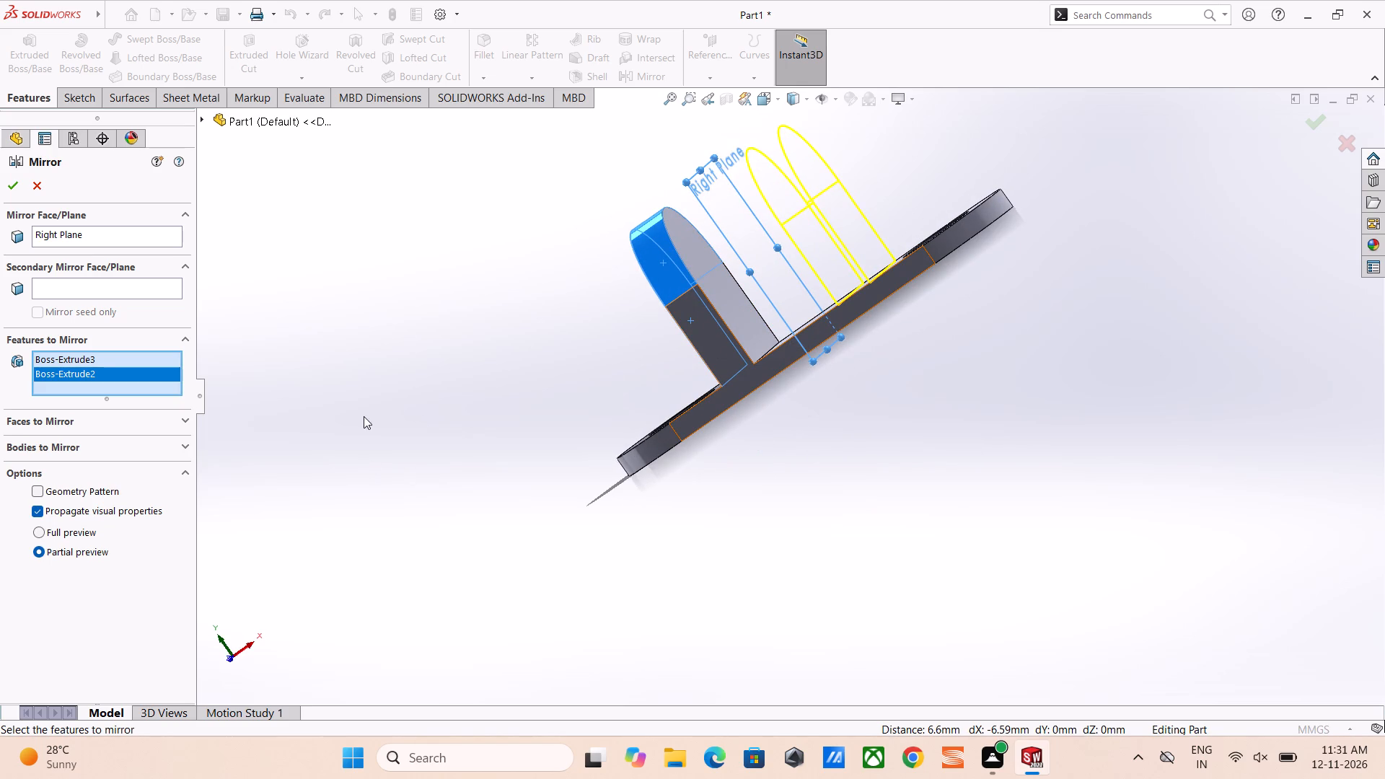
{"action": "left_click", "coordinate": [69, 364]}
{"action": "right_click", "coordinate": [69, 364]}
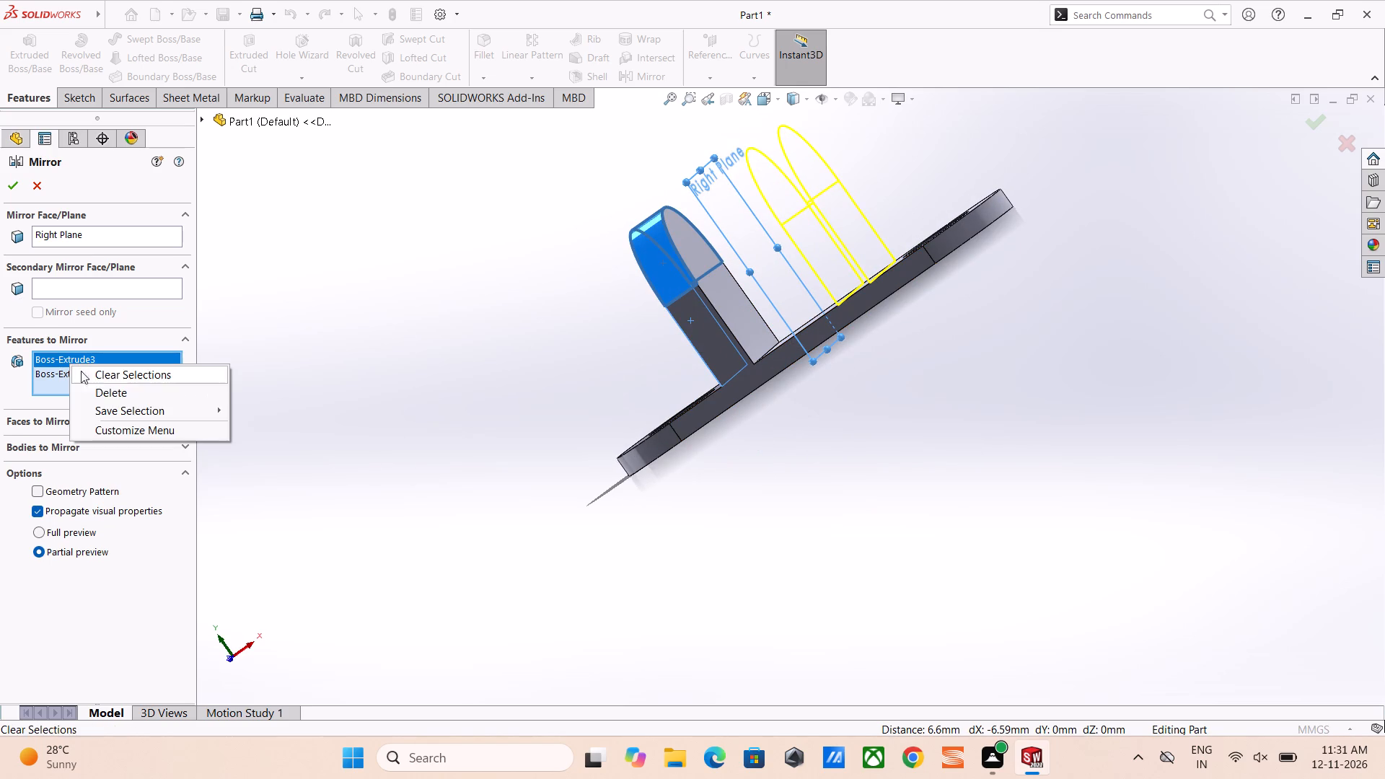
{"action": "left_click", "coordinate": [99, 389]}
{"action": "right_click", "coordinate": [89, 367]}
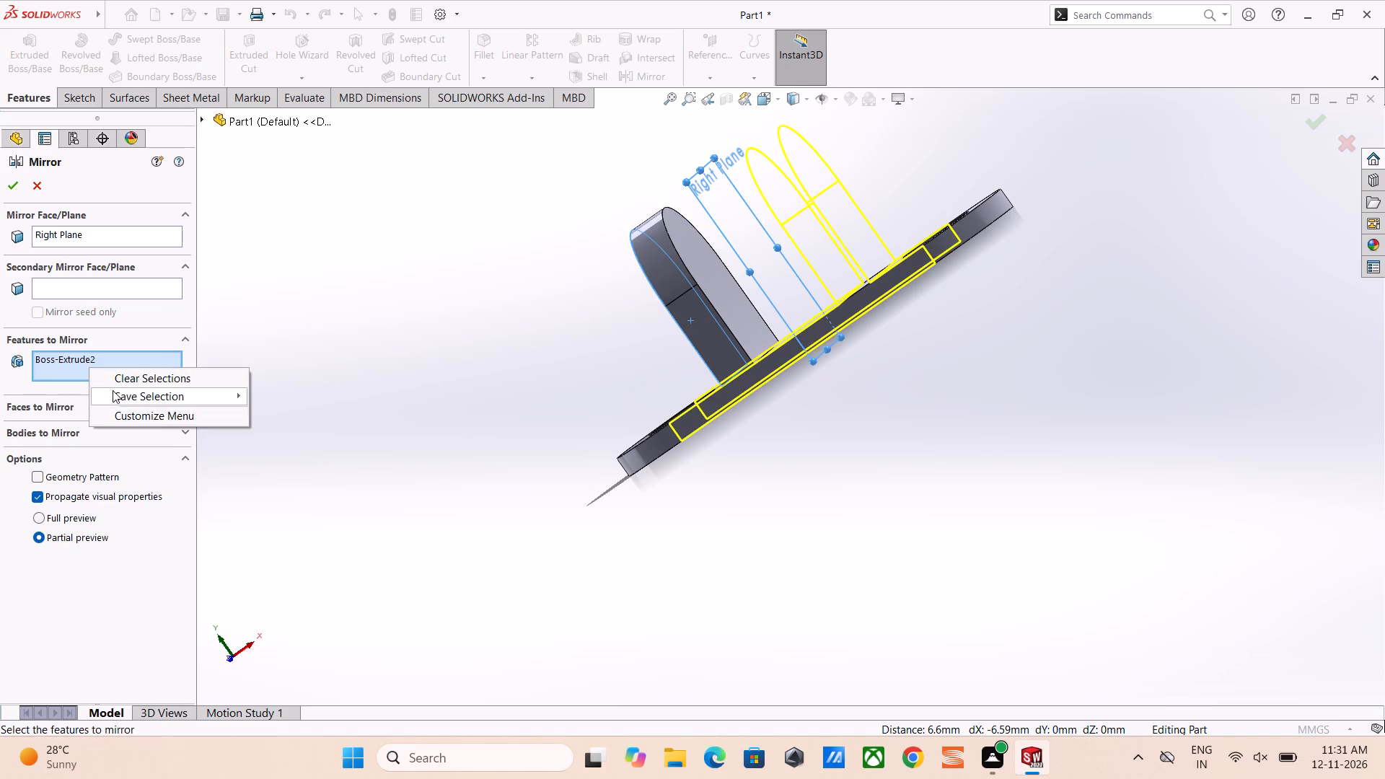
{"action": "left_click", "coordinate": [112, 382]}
Mirror the solid body about the Right Plane with Merge solids on, producing the second lug.
{"action": "left_click", "coordinate": [82, 436]}
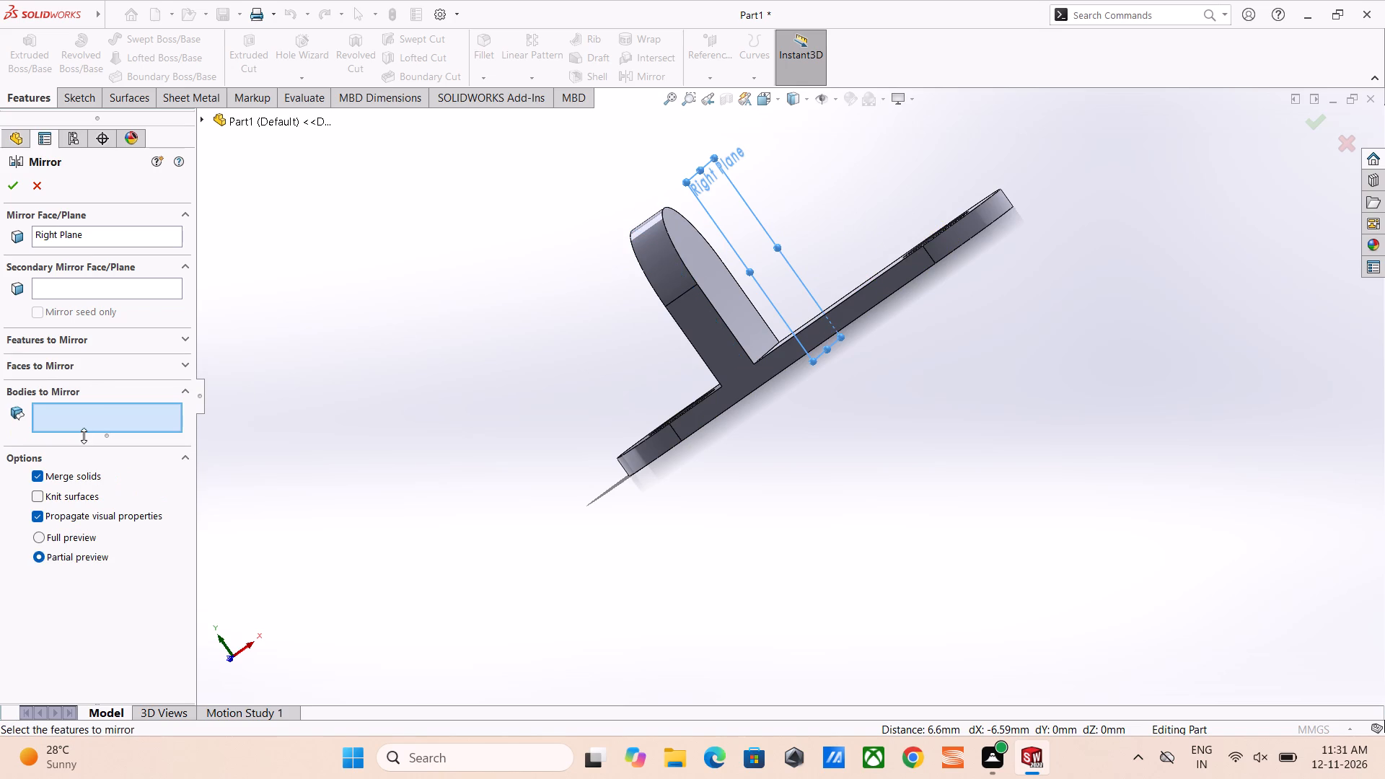
{"action": "left_click", "coordinate": [99, 412]}
{"action": "left_click", "coordinate": [651, 254]}
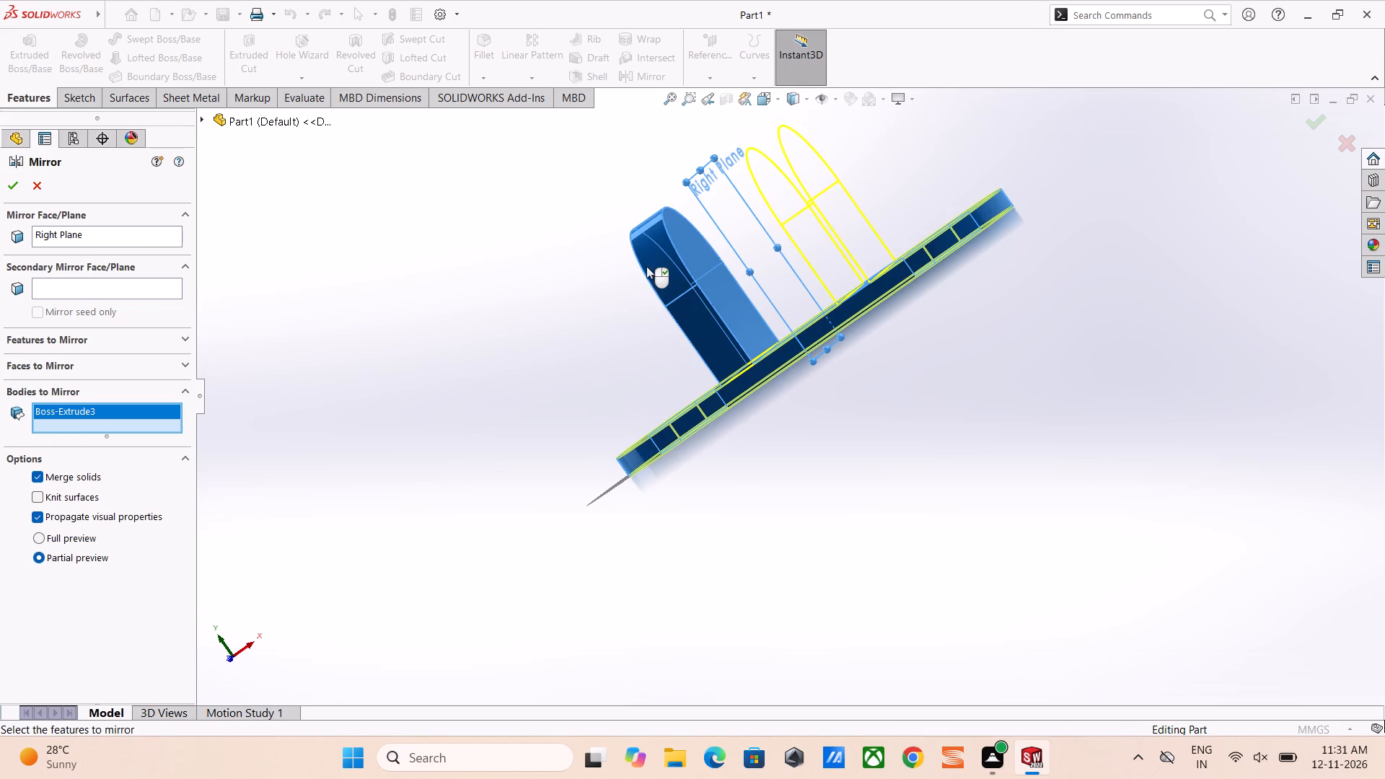
{"action": "left_click", "coordinate": [13, 186]}
{"action": "left_click", "coordinate": [600, 243]}
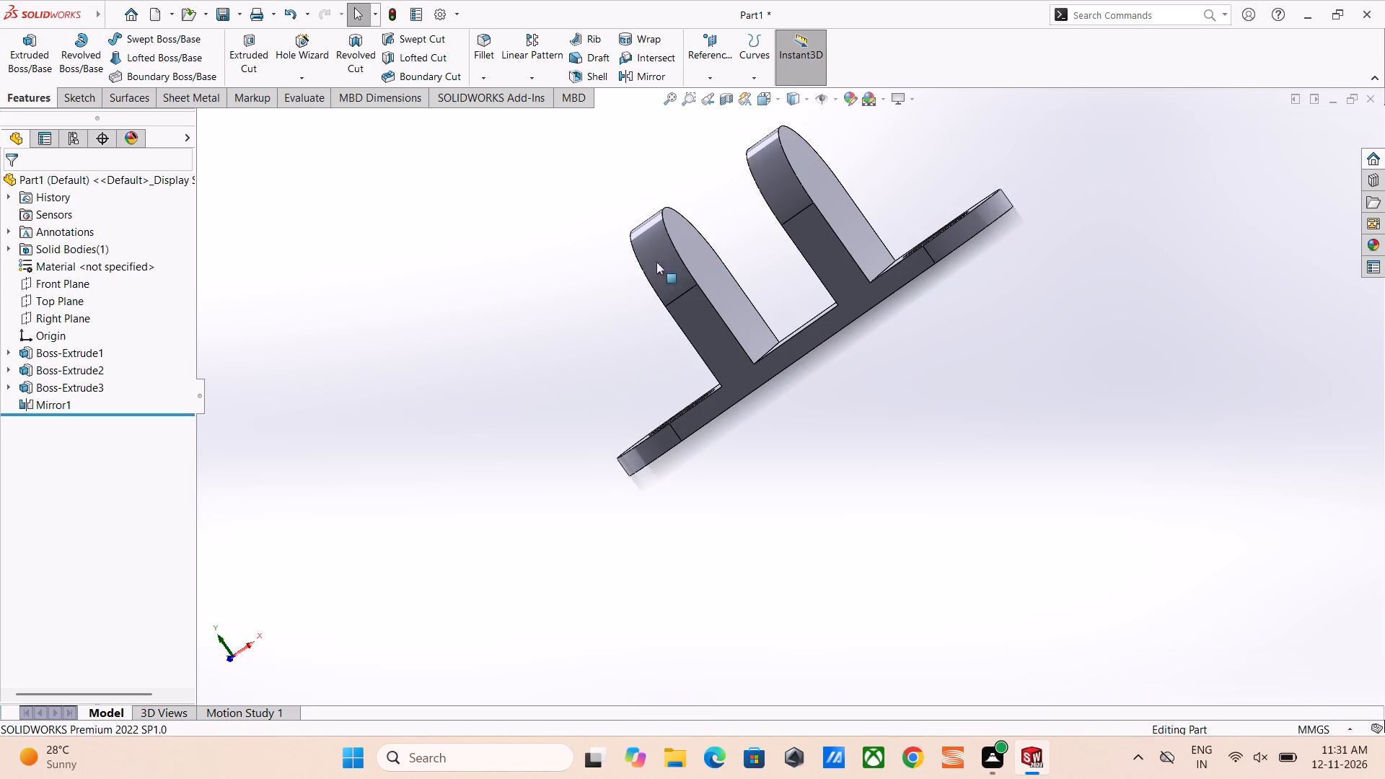
Examine the twin lugs and base plate from several angles.
{"action": "middle_click_drag", "start_coordinate": [701, 268], "coordinate": [714, 263]}
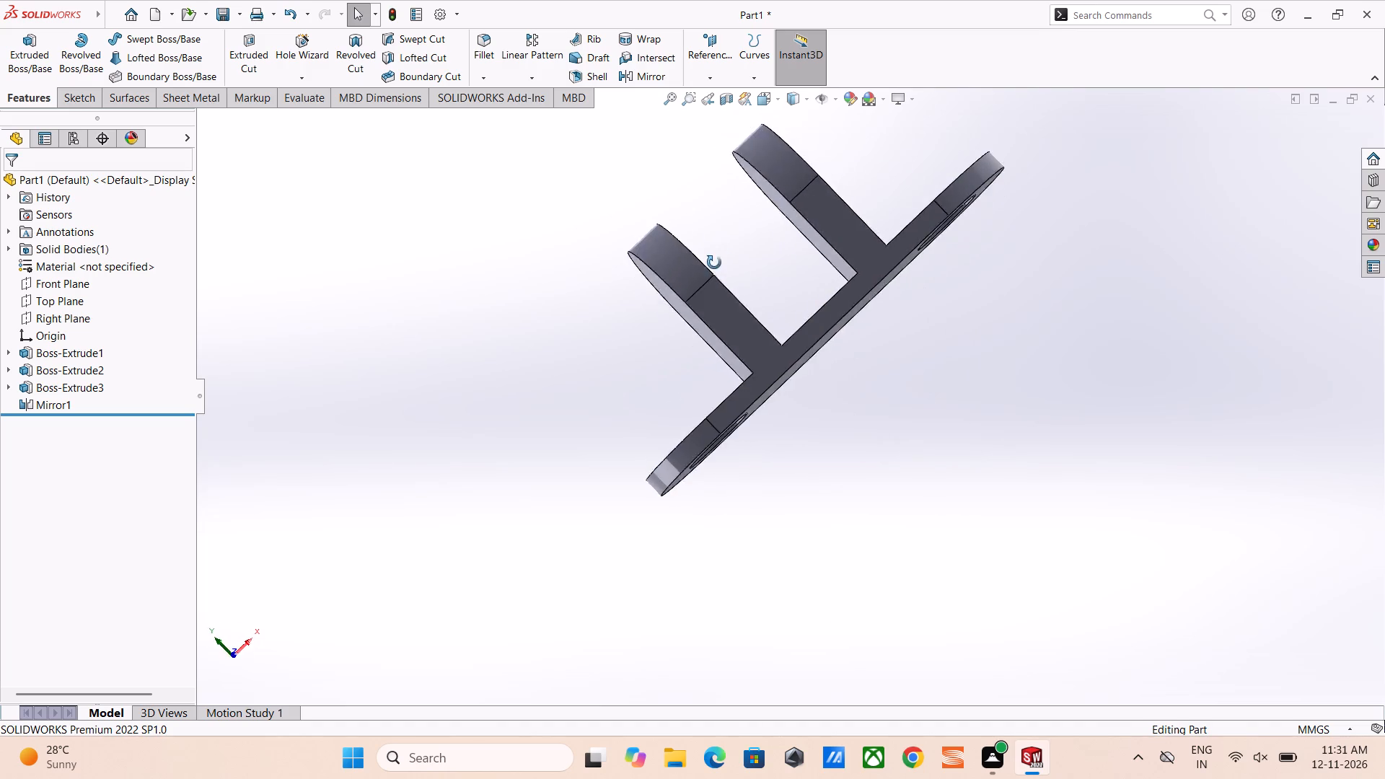
{"action": "middle_click_drag", "start_coordinate": [714, 263], "coordinate": [709, 300]}
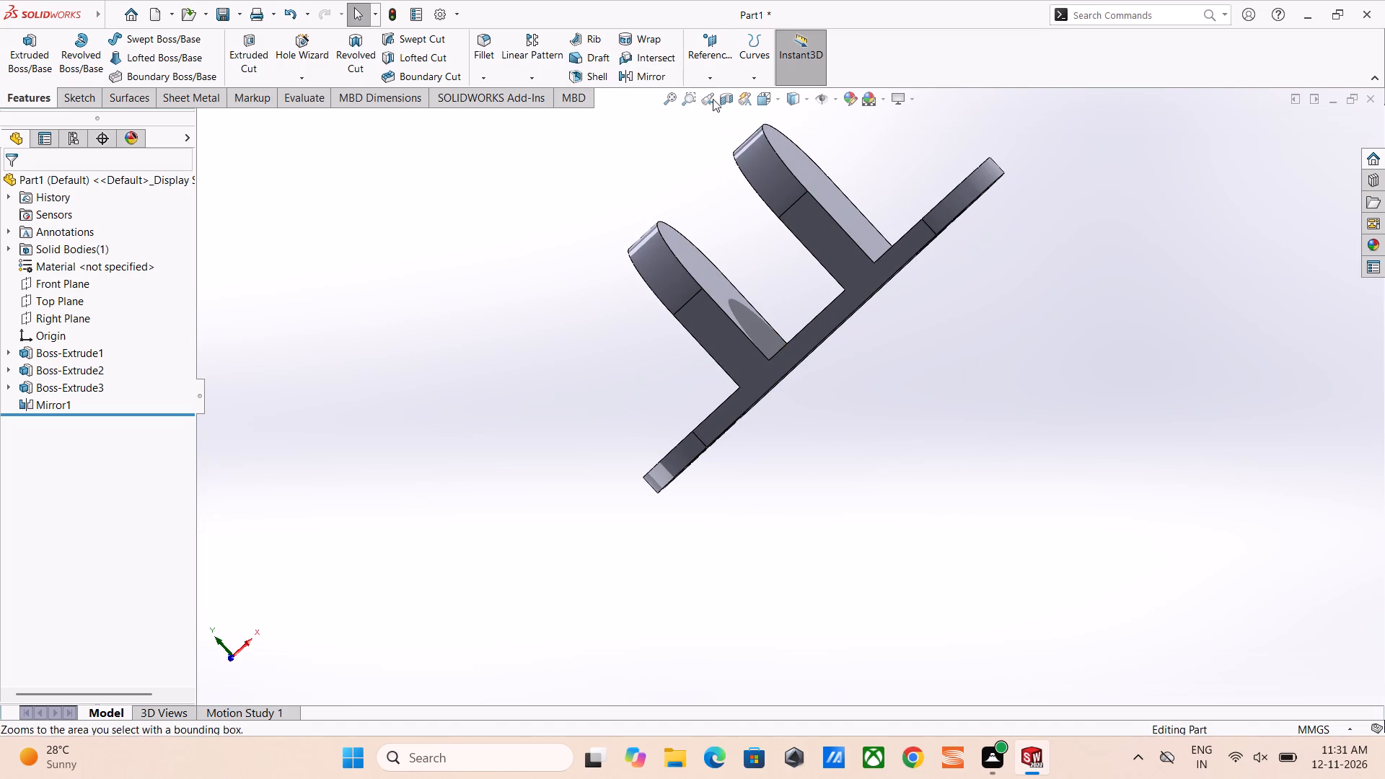
{"action": "left_click", "coordinate": [765, 98]}
{"action": "left_click", "coordinate": [852, 134]}
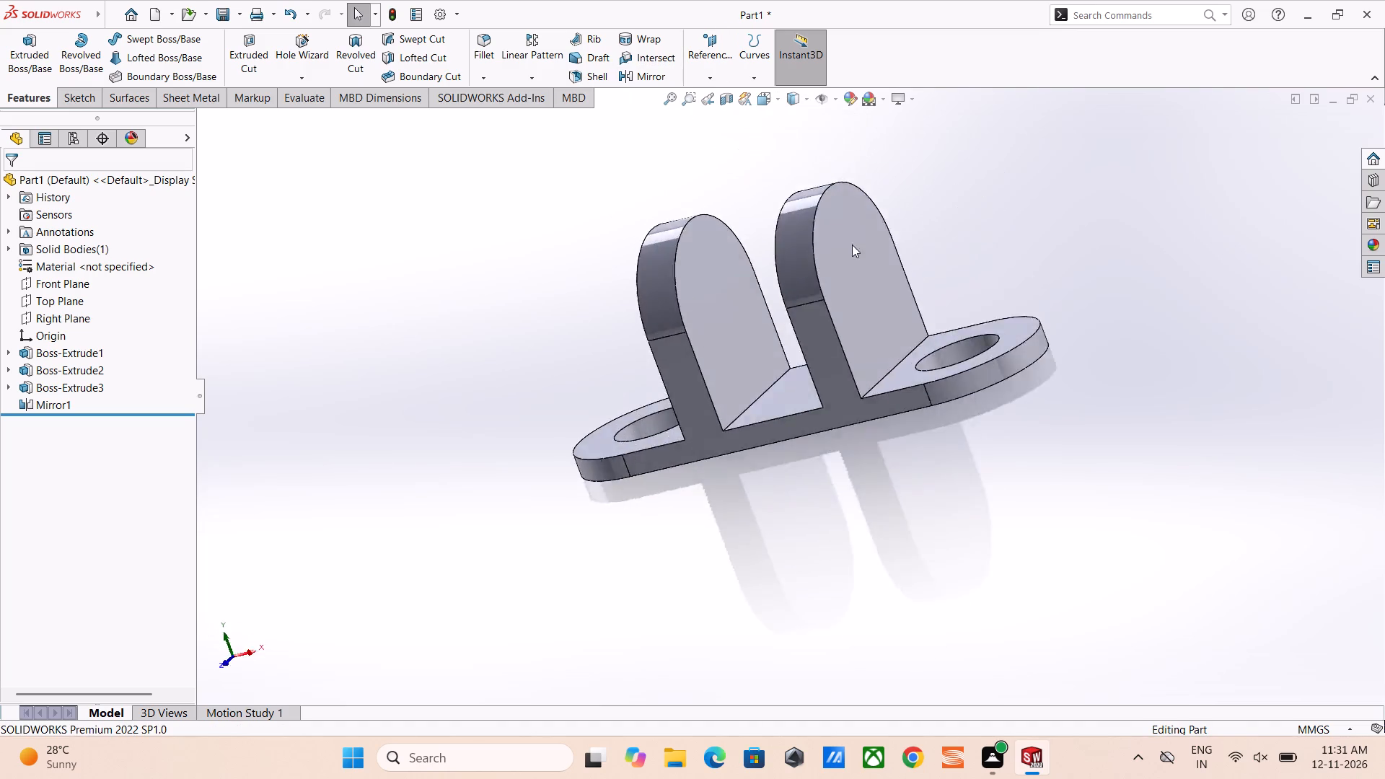
{"action": "middle_click_drag", "start_coordinate": [702, 361], "coordinate": [837, 509]}
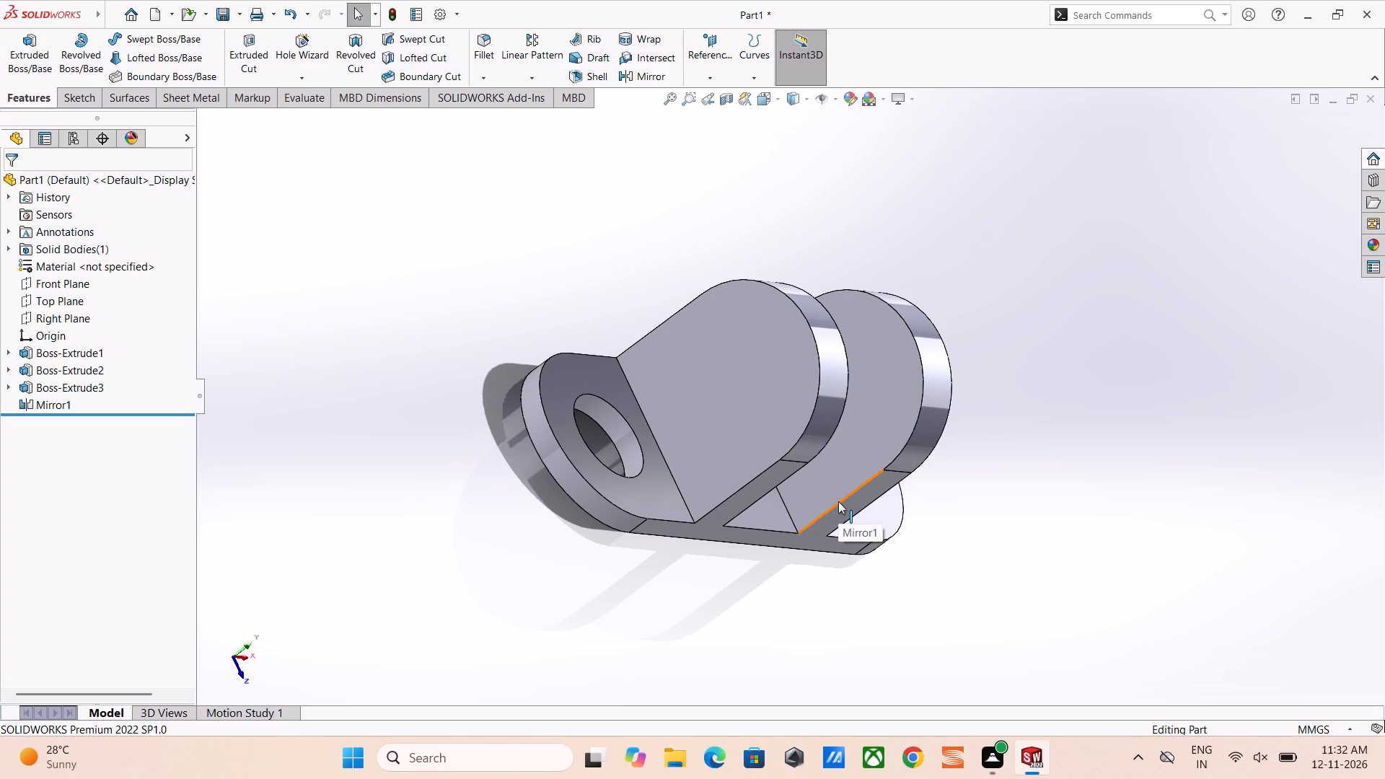
{"action": "middle_click_drag", "start_coordinate": [874, 470], "coordinate": [875, 349]}
{"action": "scroll", "coordinate": [874, 470], "scroll_direction": "up", "scroll_amount": 1}
{"action": "middle_click_drag", "start_coordinate": [892, 439], "coordinate": [826, 410]}
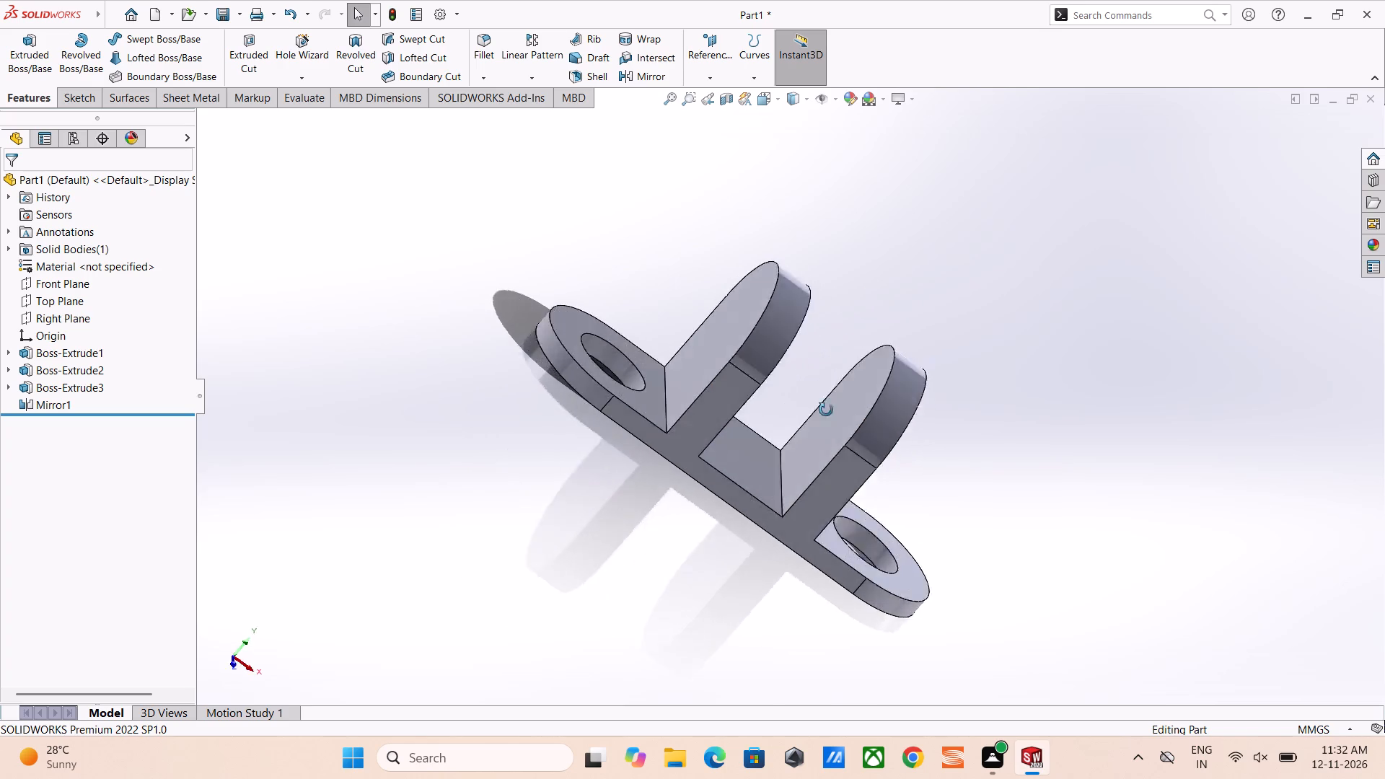
{"action": "middle_click_drag", "start_coordinate": [826, 410], "coordinate": [765, 367]}
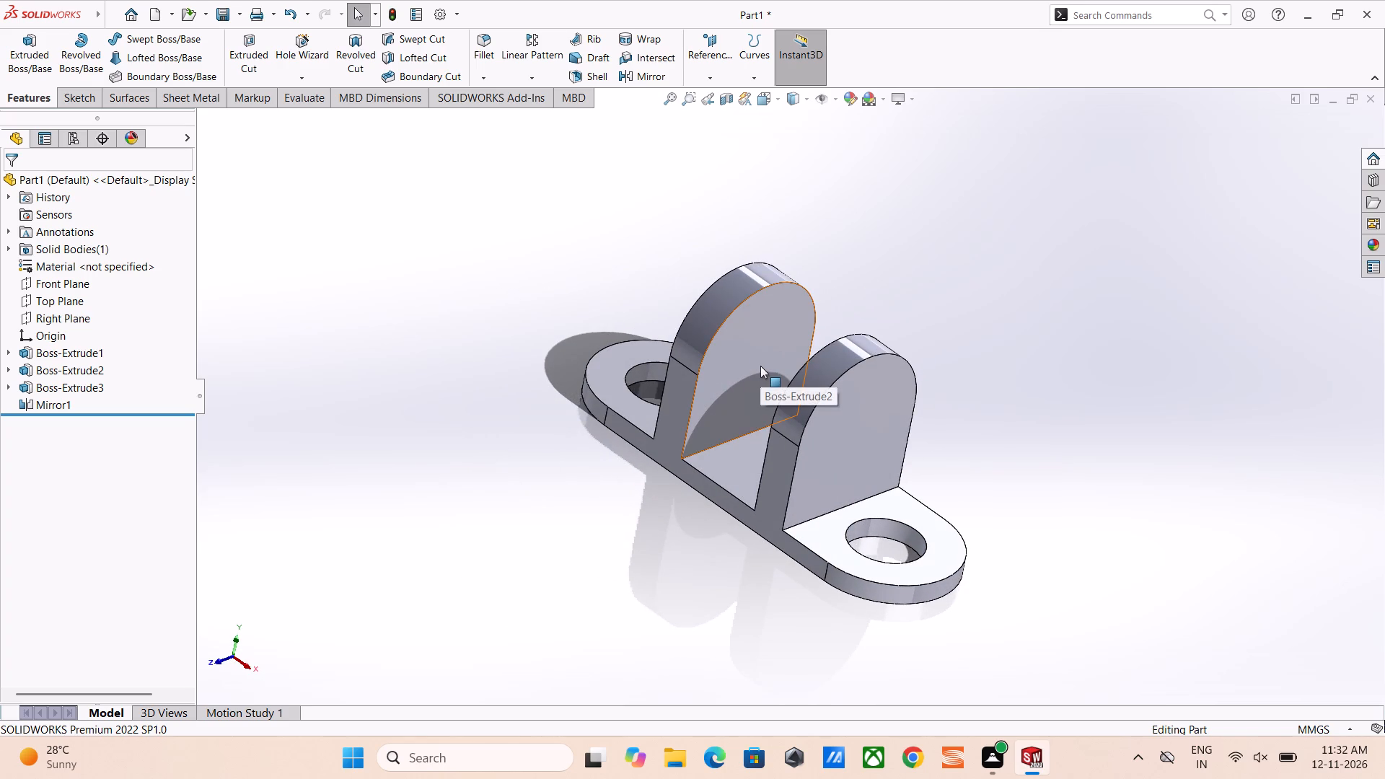
{"action": "scroll", "coordinate": [869, 408], "scroll_direction": "down", "scroll_amount": 3}
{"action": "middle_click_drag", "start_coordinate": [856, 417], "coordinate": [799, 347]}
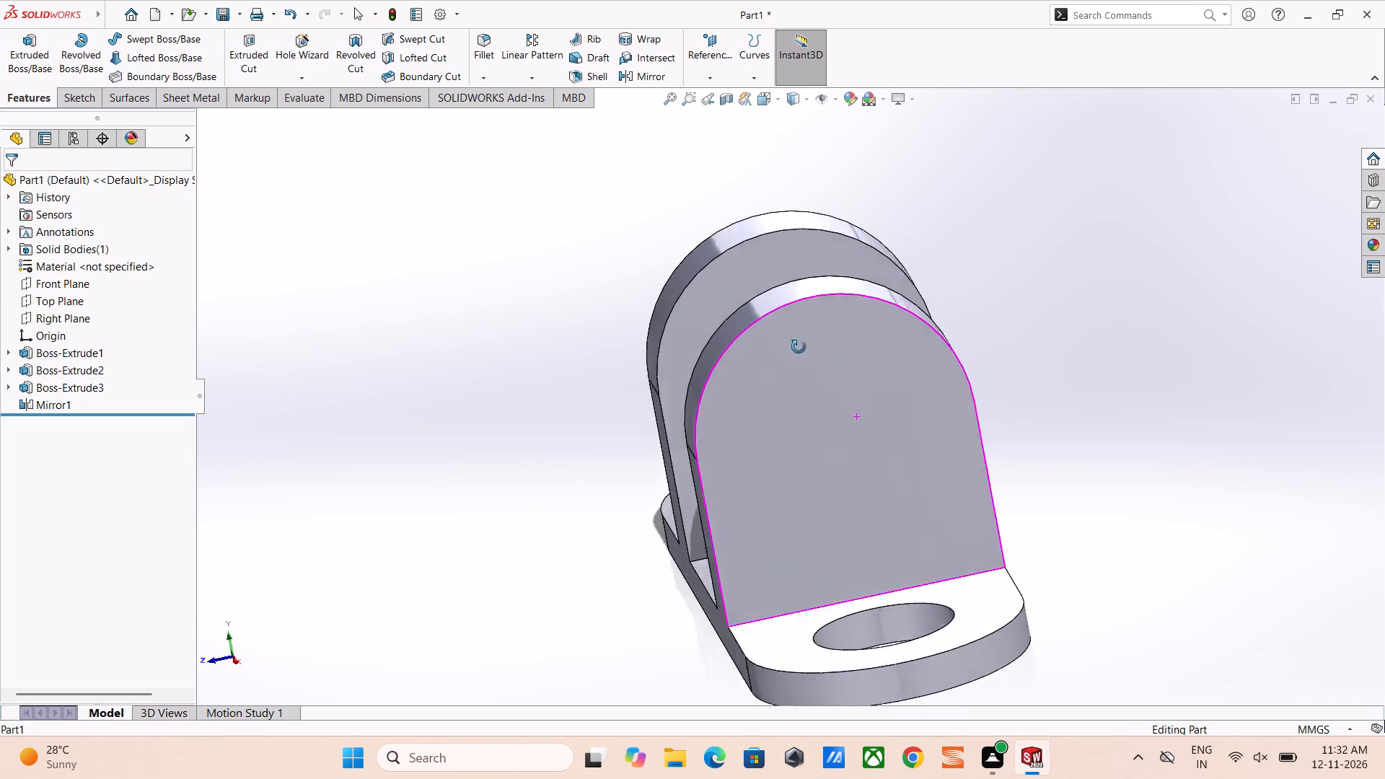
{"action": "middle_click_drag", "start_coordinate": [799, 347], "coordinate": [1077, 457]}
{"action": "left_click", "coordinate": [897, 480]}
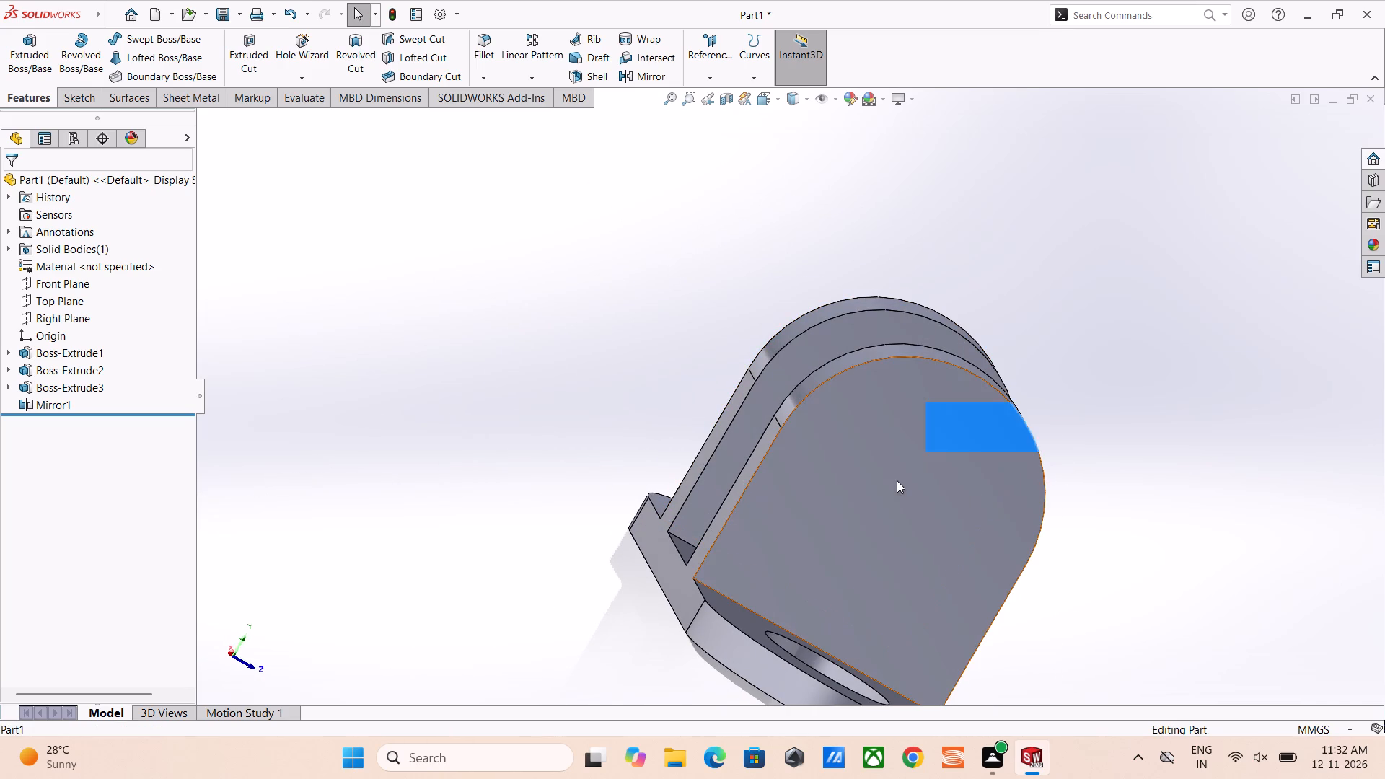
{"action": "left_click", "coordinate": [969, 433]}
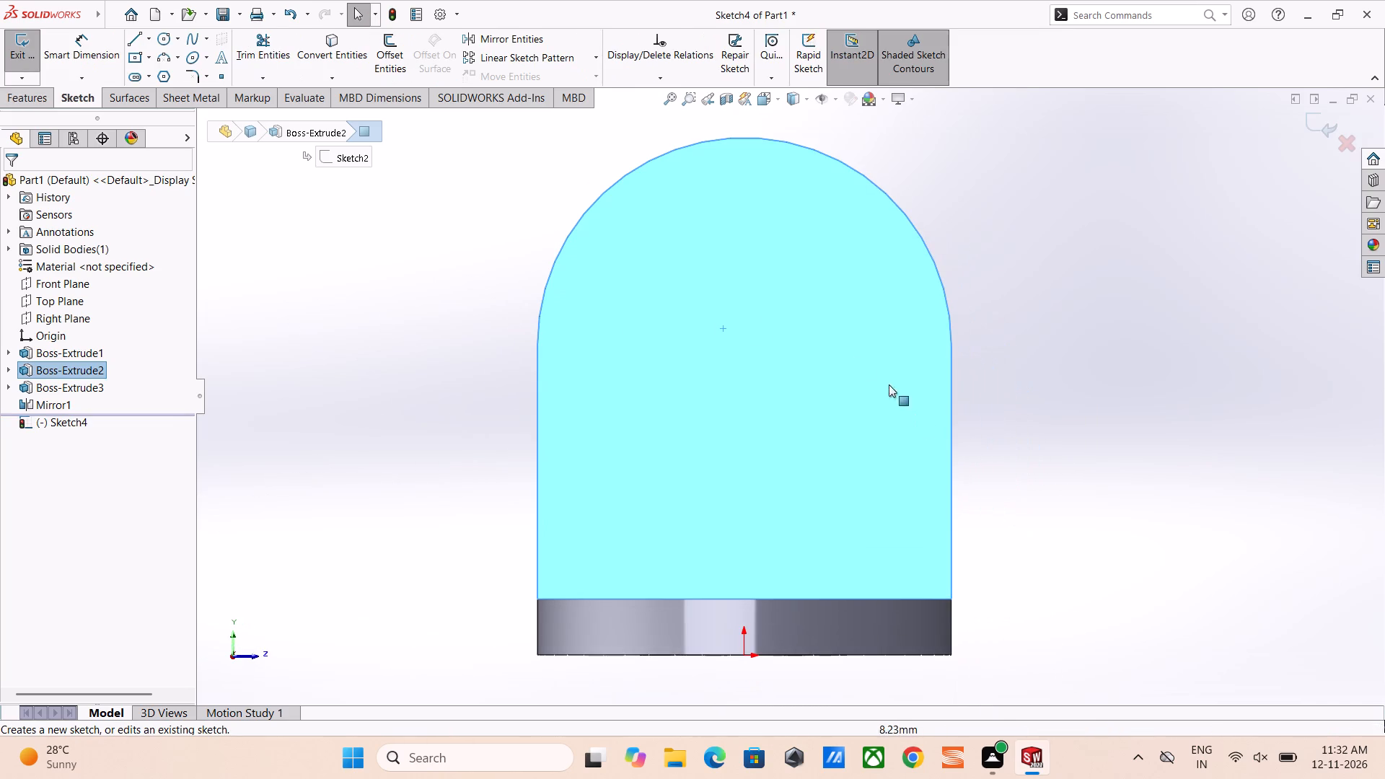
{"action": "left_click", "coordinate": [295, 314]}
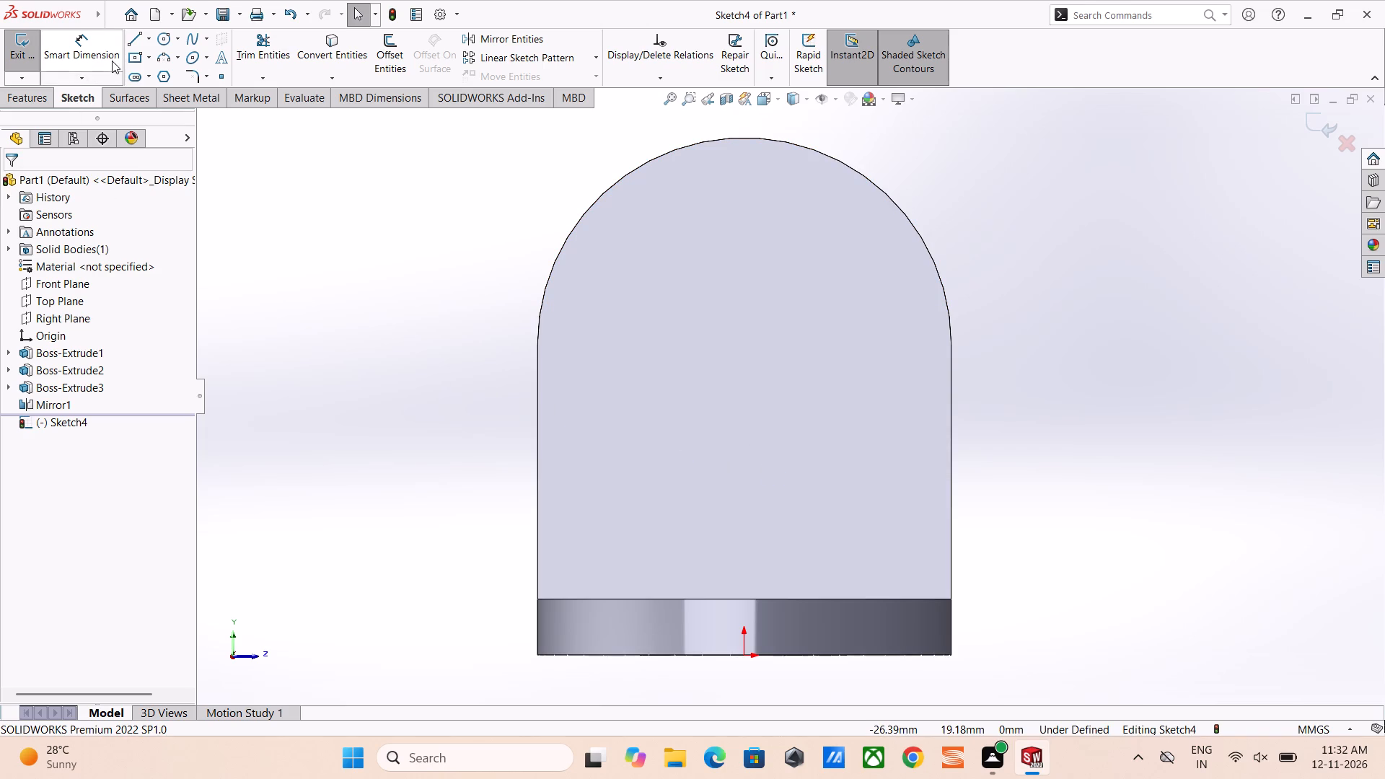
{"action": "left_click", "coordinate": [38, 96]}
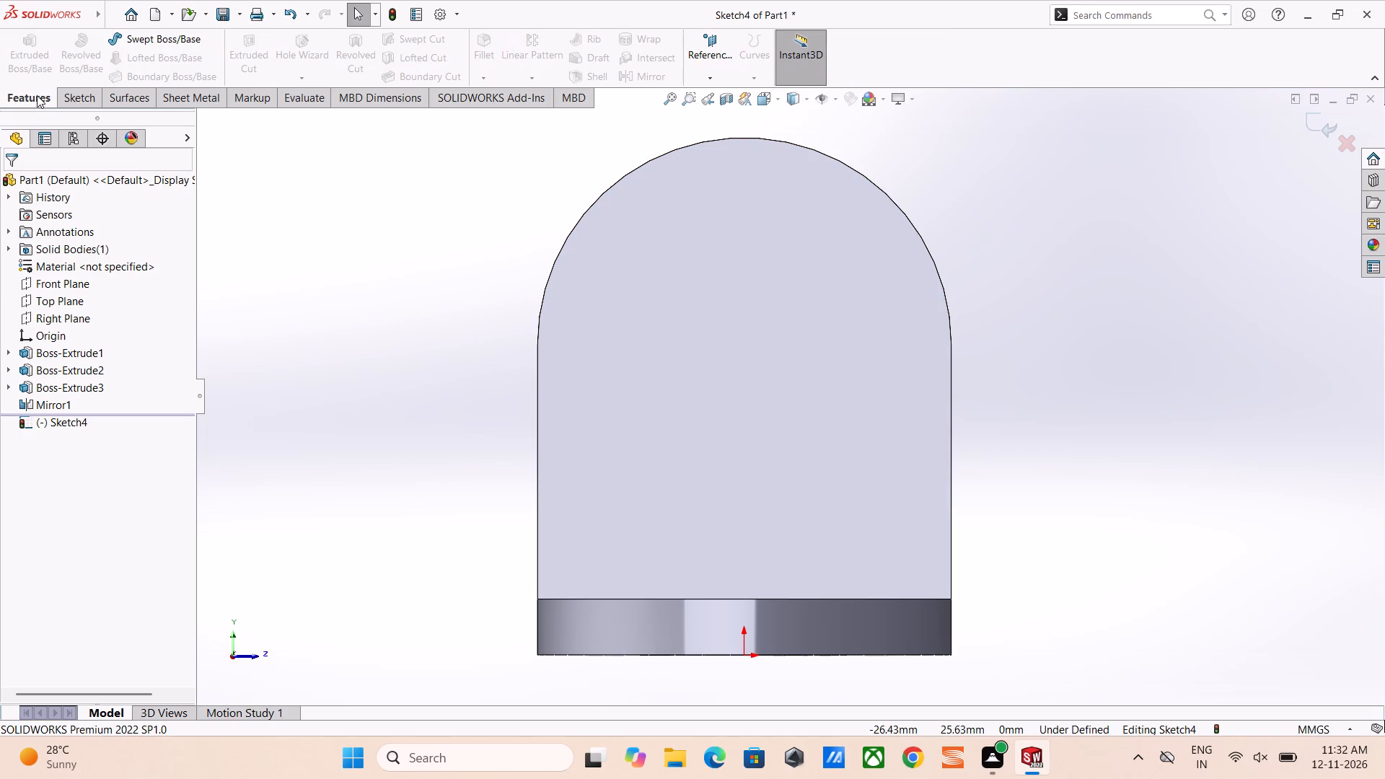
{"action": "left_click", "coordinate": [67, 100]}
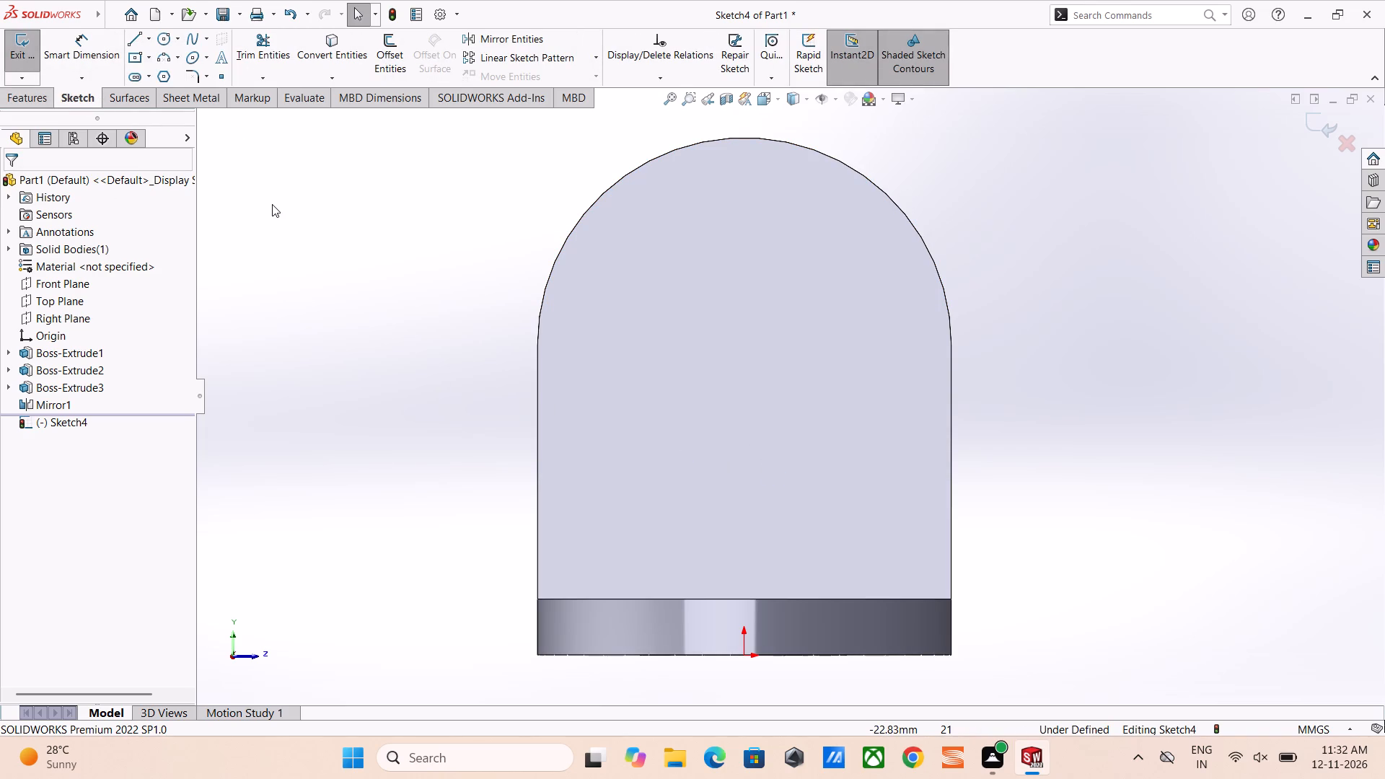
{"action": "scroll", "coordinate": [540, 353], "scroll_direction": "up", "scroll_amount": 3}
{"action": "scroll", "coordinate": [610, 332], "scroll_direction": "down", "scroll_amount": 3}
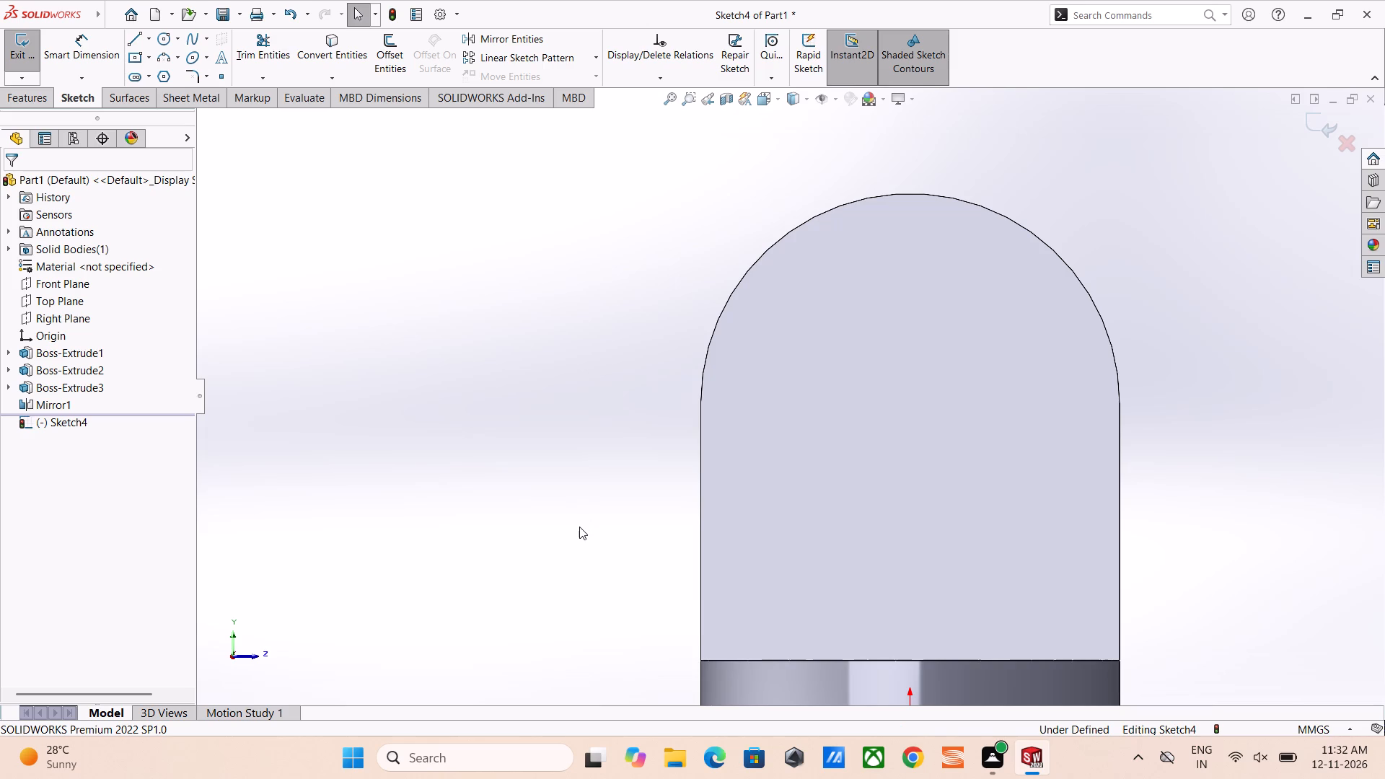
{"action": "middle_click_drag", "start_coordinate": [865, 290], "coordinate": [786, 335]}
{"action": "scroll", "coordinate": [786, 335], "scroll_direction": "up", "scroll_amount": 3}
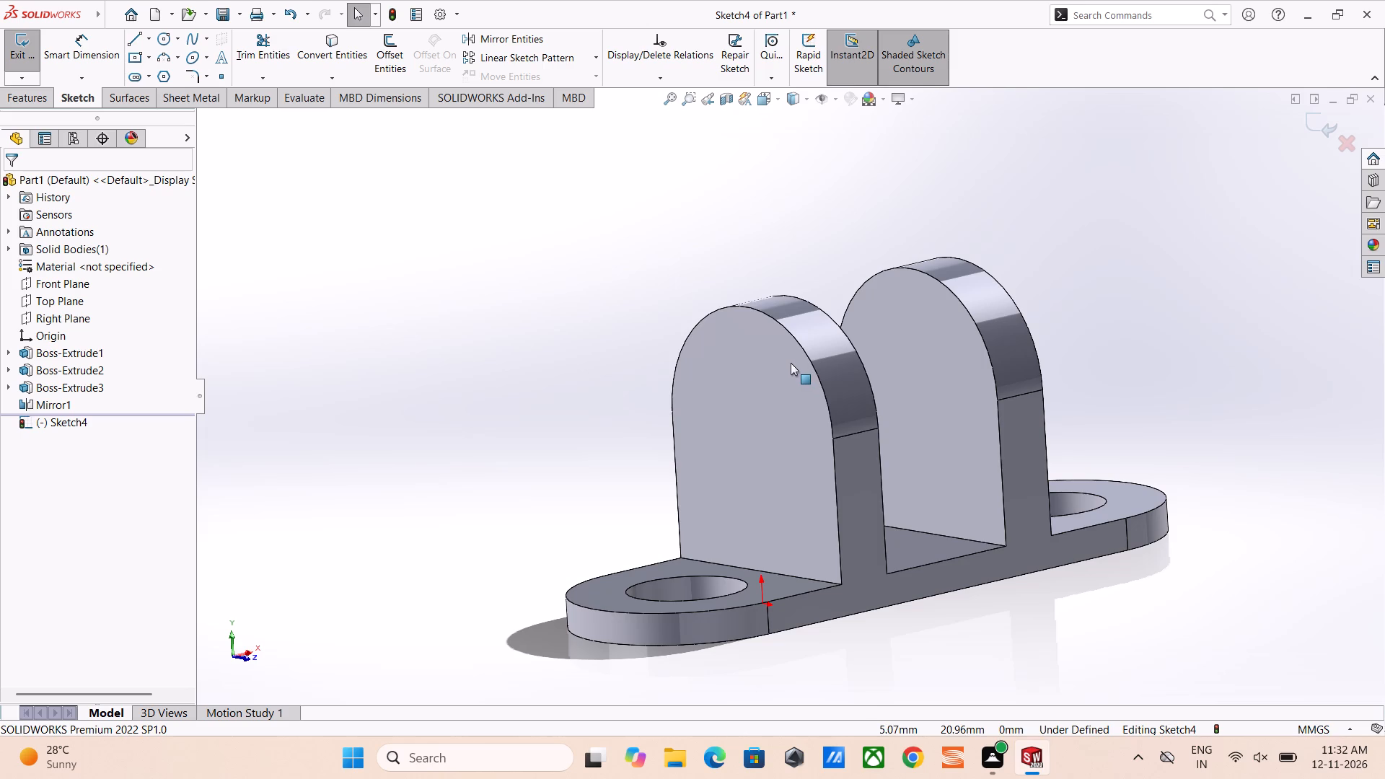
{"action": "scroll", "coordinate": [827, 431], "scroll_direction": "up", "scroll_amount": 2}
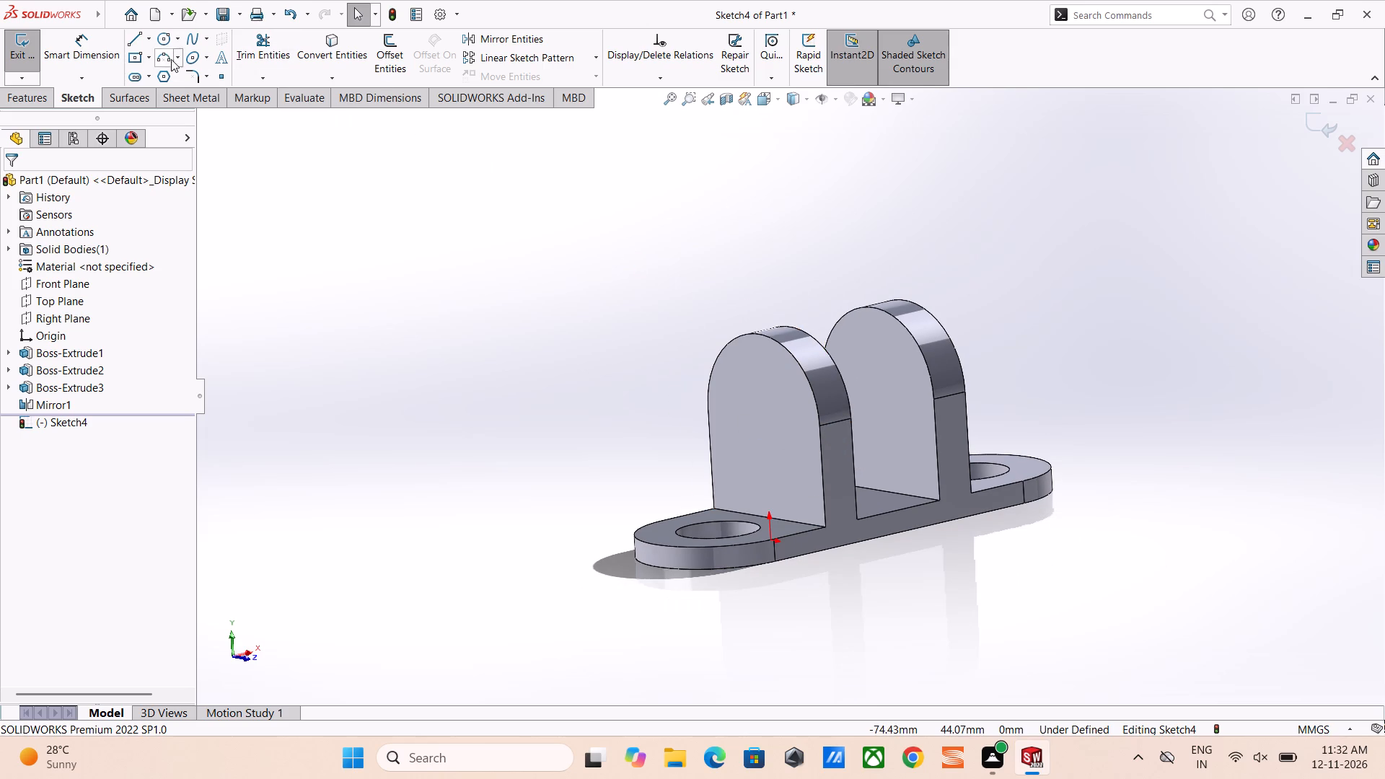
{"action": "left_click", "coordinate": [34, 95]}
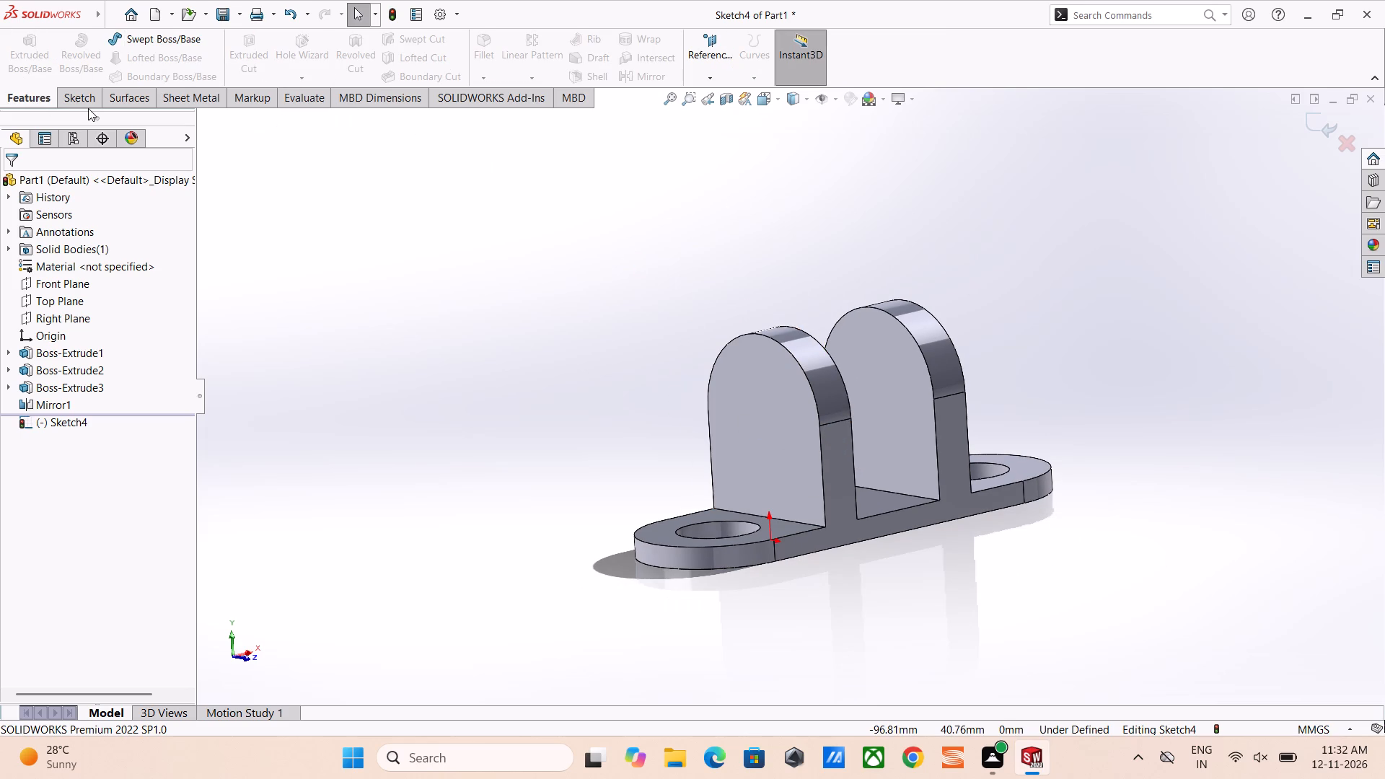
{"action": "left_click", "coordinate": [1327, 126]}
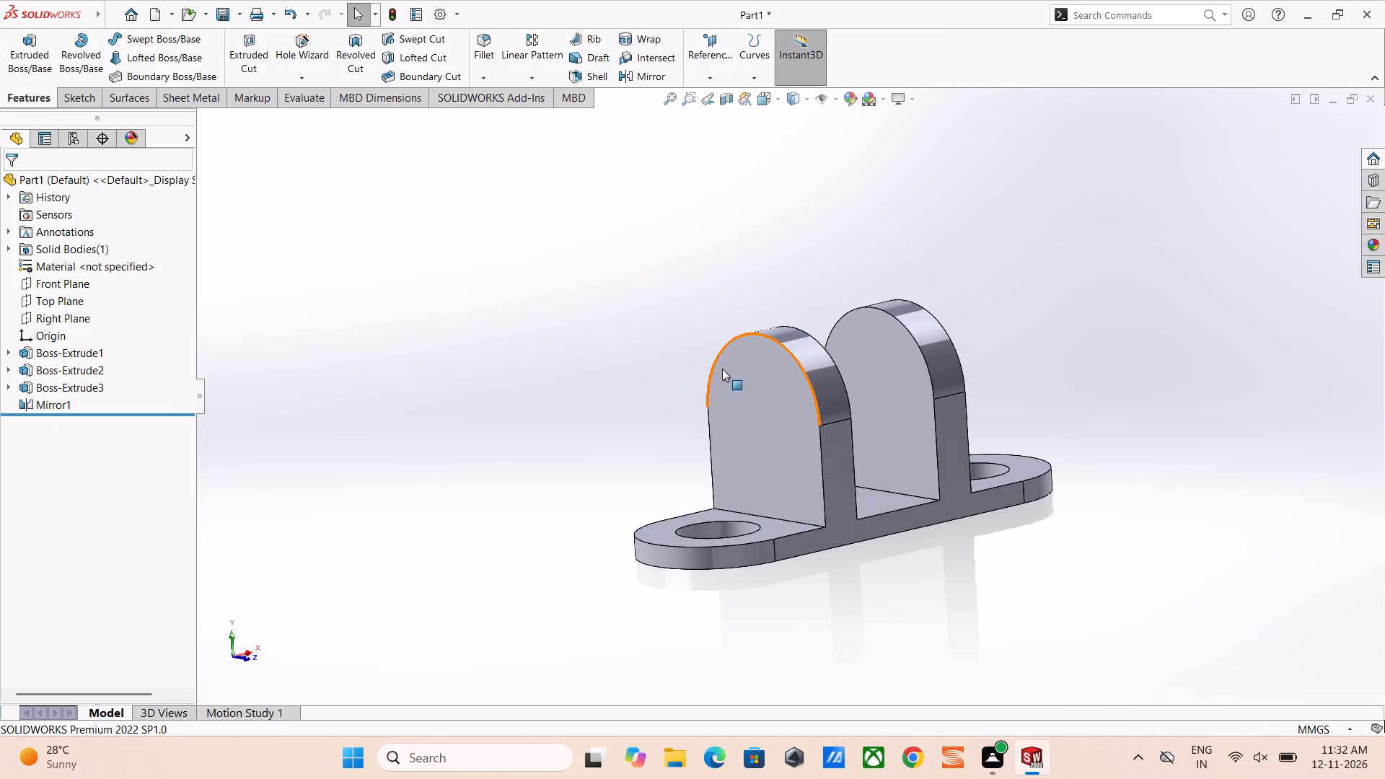
Fillet the two edges where the lugs' outer faces meet the base plate with a 2.3 mm radius.
{"action": "scroll", "coordinate": [734, 384], "scroll_direction": "up", "scroll_amount": 2}
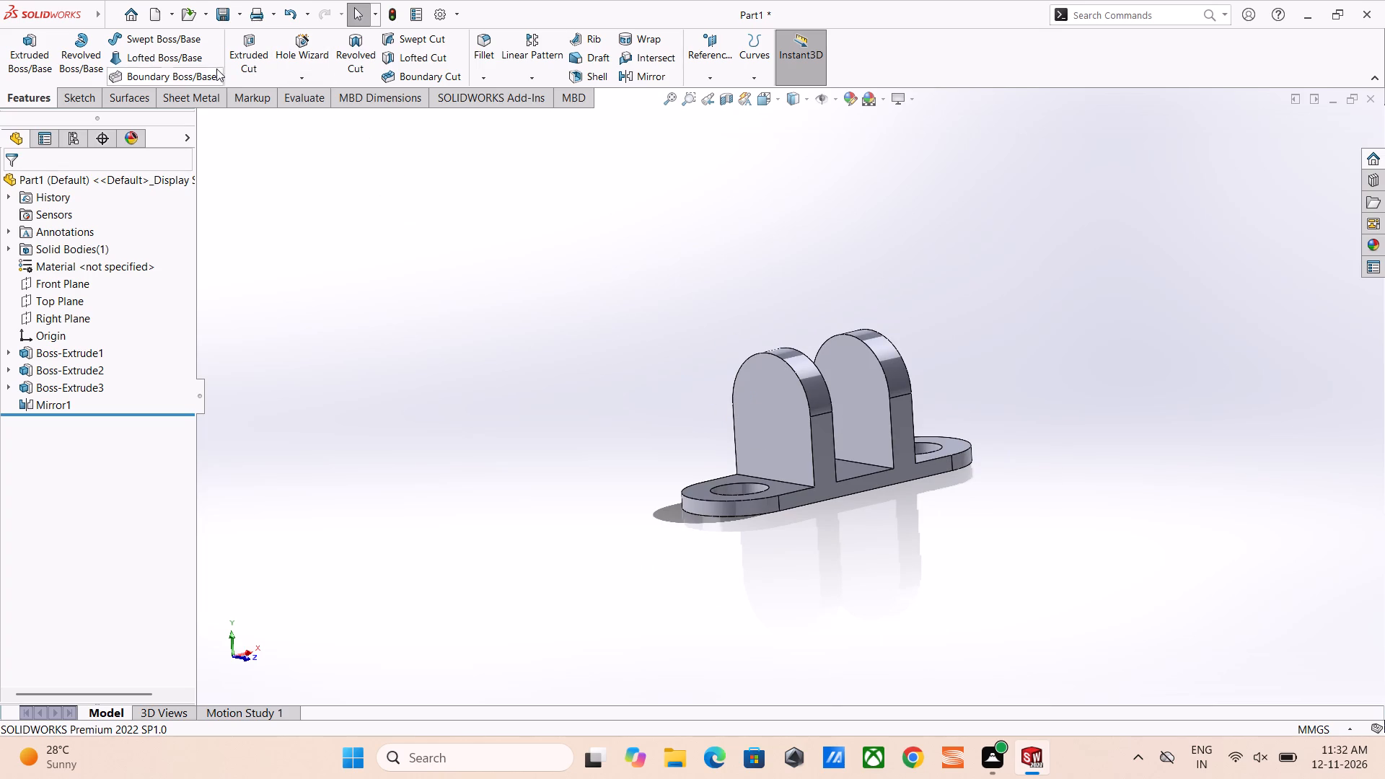
{"action": "left_click", "coordinate": [487, 45]}
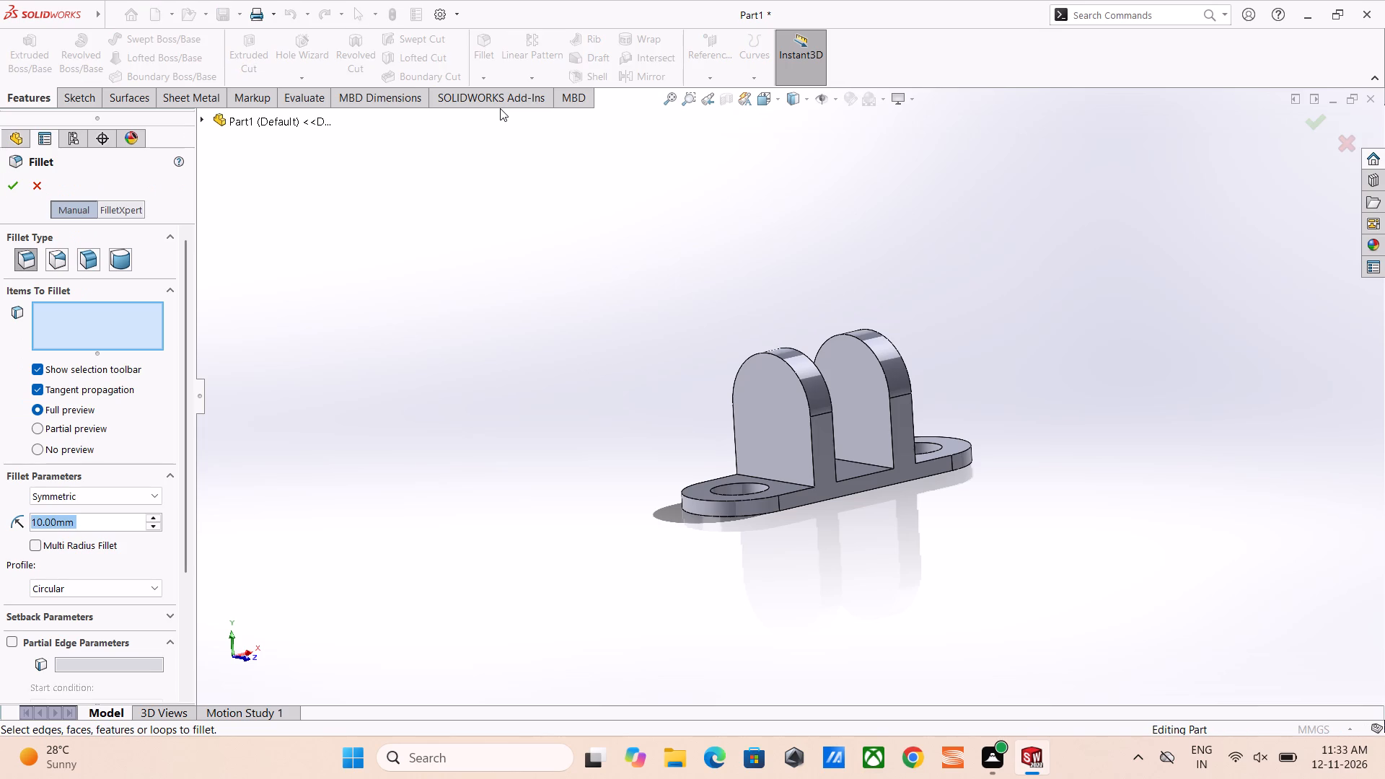
{"action": "type", "text": "2.3"}
{"action": "key", "text": "Return"}
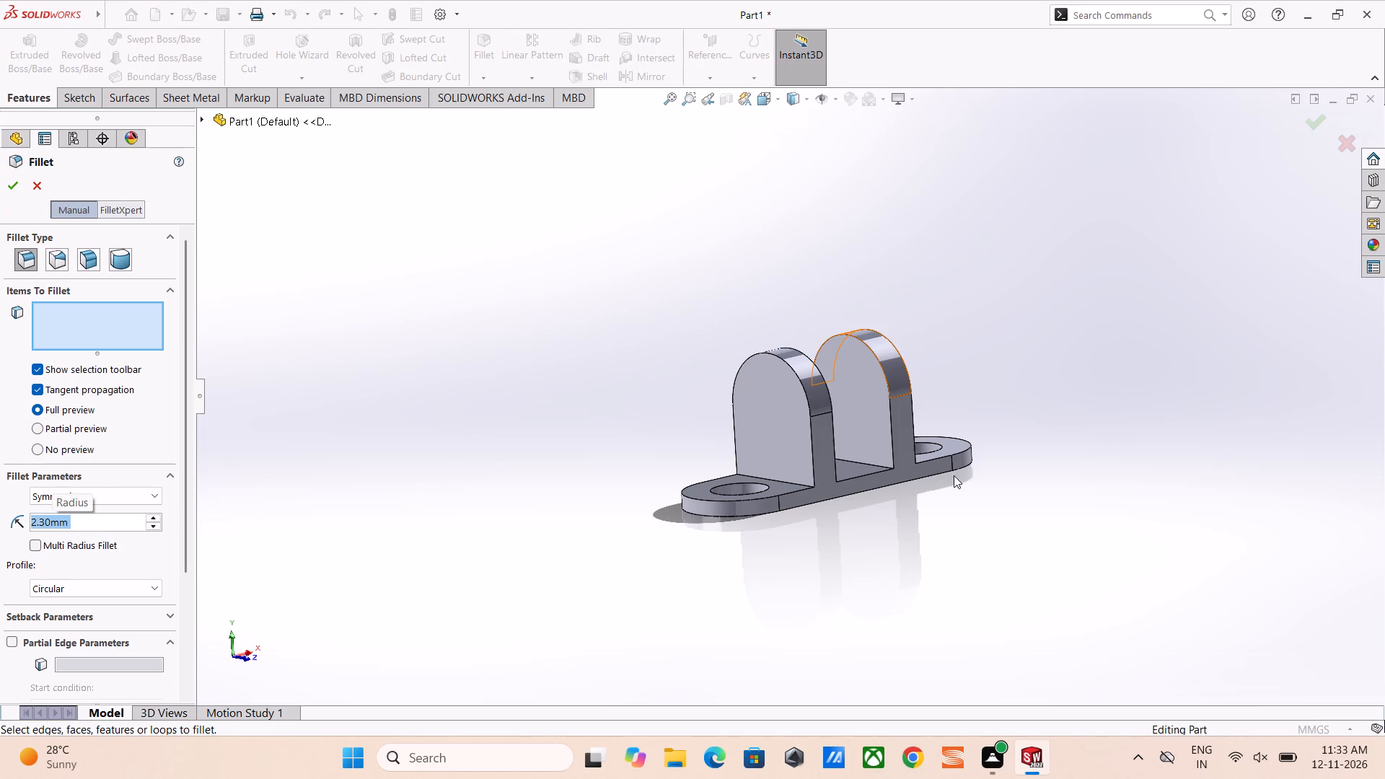
{"action": "scroll", "coordinate": [794, 505], "scroll_direction": "down", "scroll_amount": 5}
{"action": "scroll", "coordinate": [835, 412], "scroll_direction": "down", "scroll_amount": 2}
{"action": "middle_click_drag", "start_coordinate": [833, 412], "coordinate": [815, 416]}
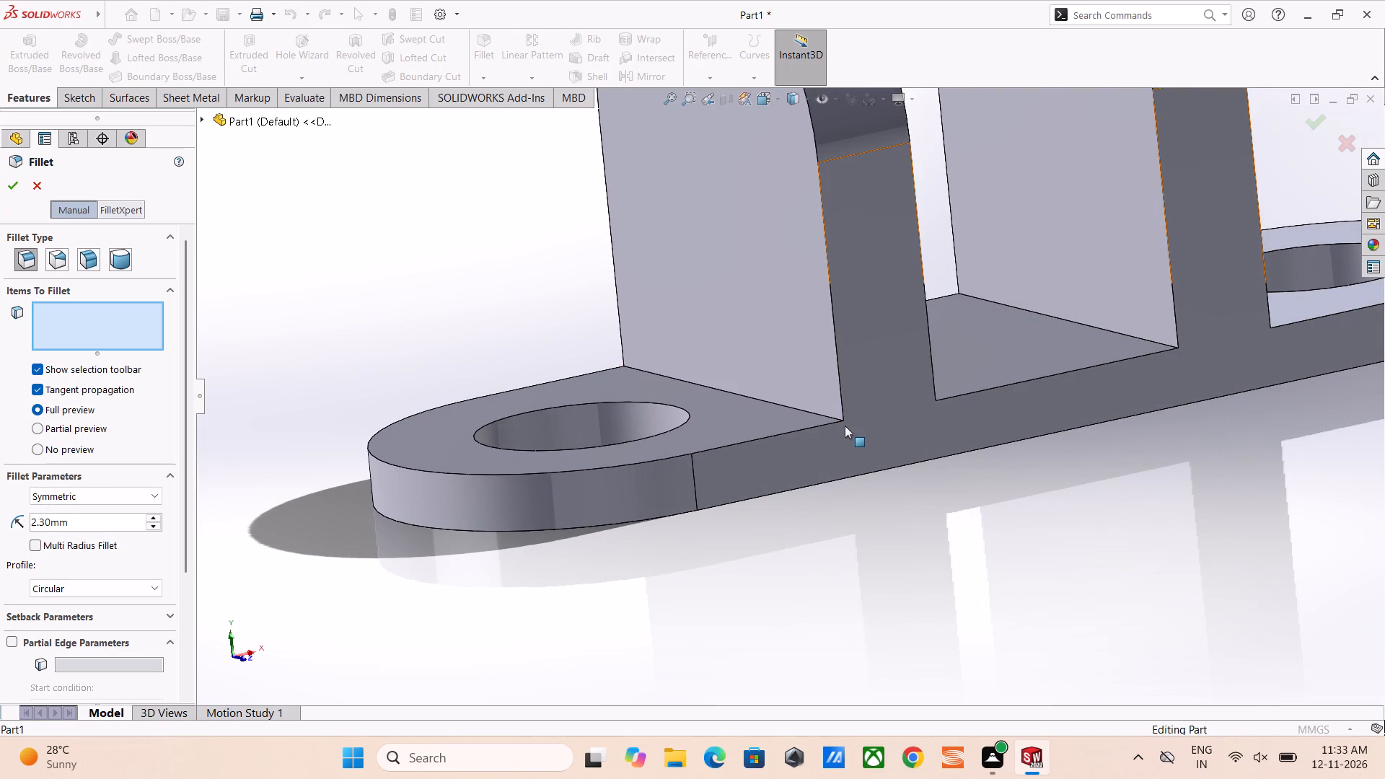
{"action": "left_click", "coordinate": [843, 419]}
{"action": "left_click", "coordinate": [843, 419]}
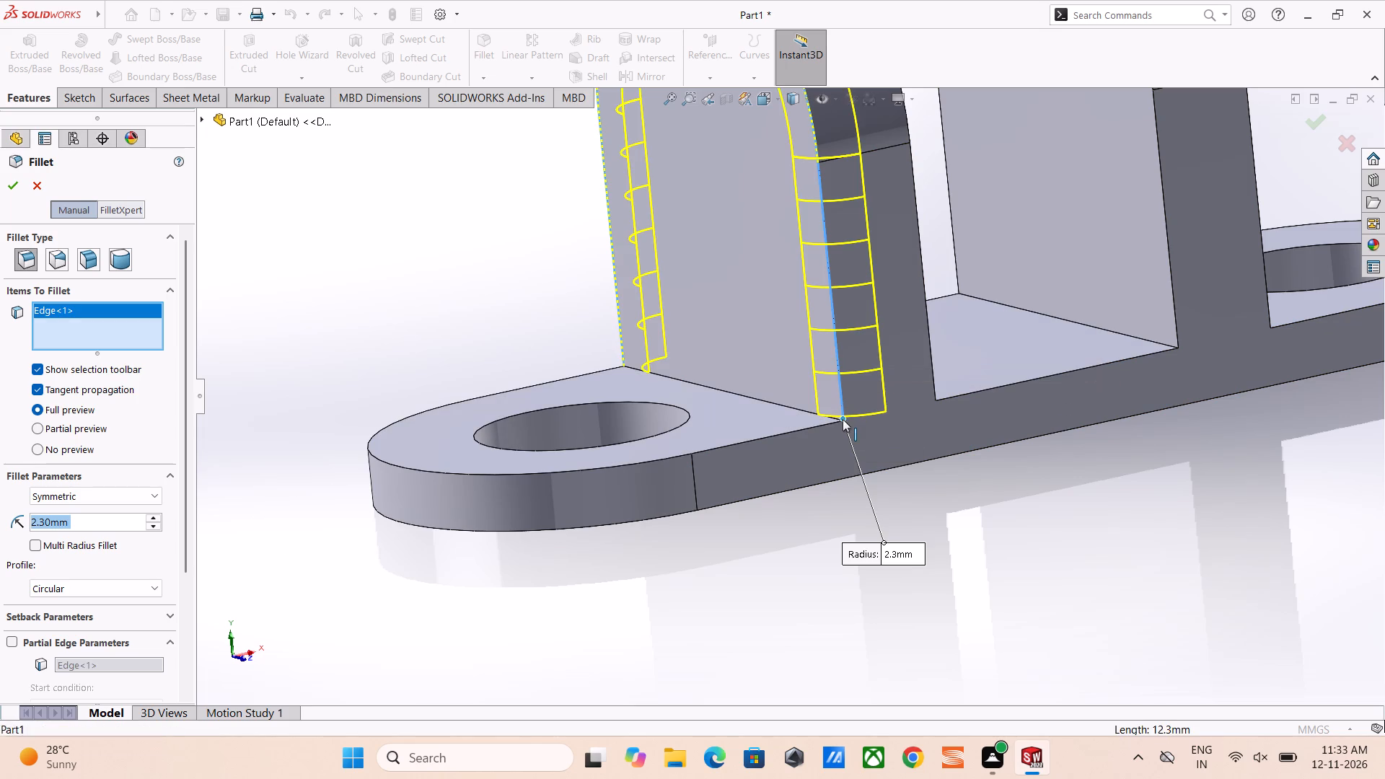
{"action": "left_click", "coordinate": [842, 421]}
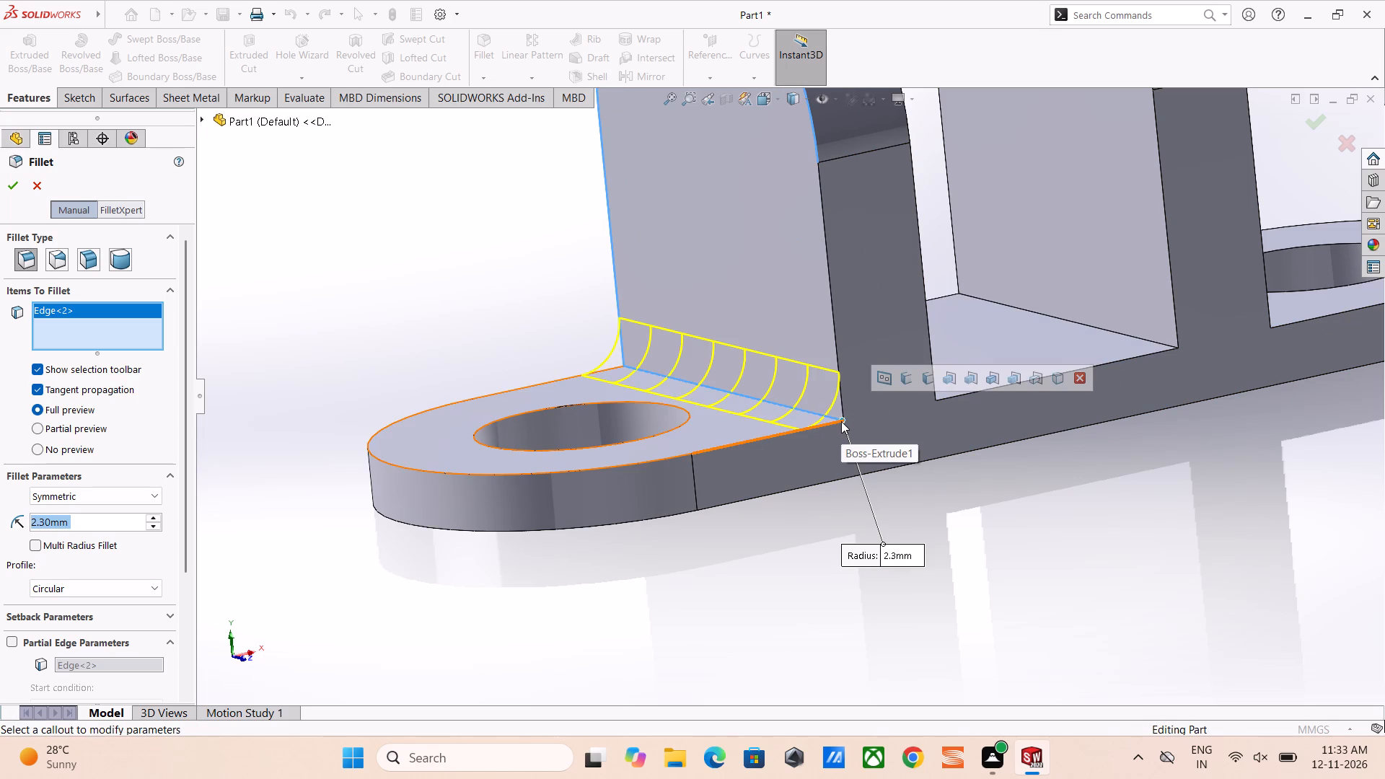
{"action": "scroll", "coordinate": [1024, 404], "scroll_direction": "up", "scroll_amount": 3}
{"action": "middle_click_drag", "start_coordinate": [1112, 319], "coordinate": [1033, 356]}
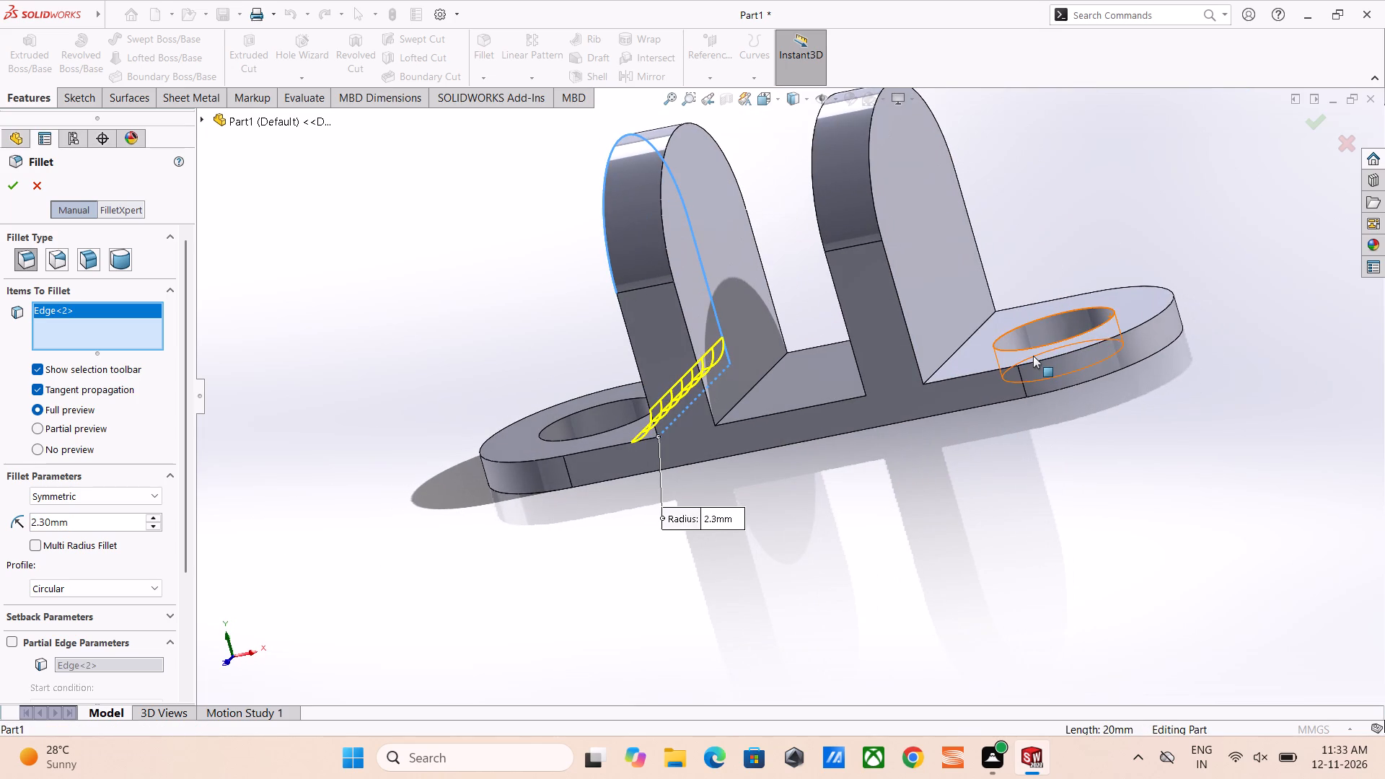
{"action": "scroll", "coordinate": [950, 333], "scroll_direction": "down", "scroll_amount": 4}
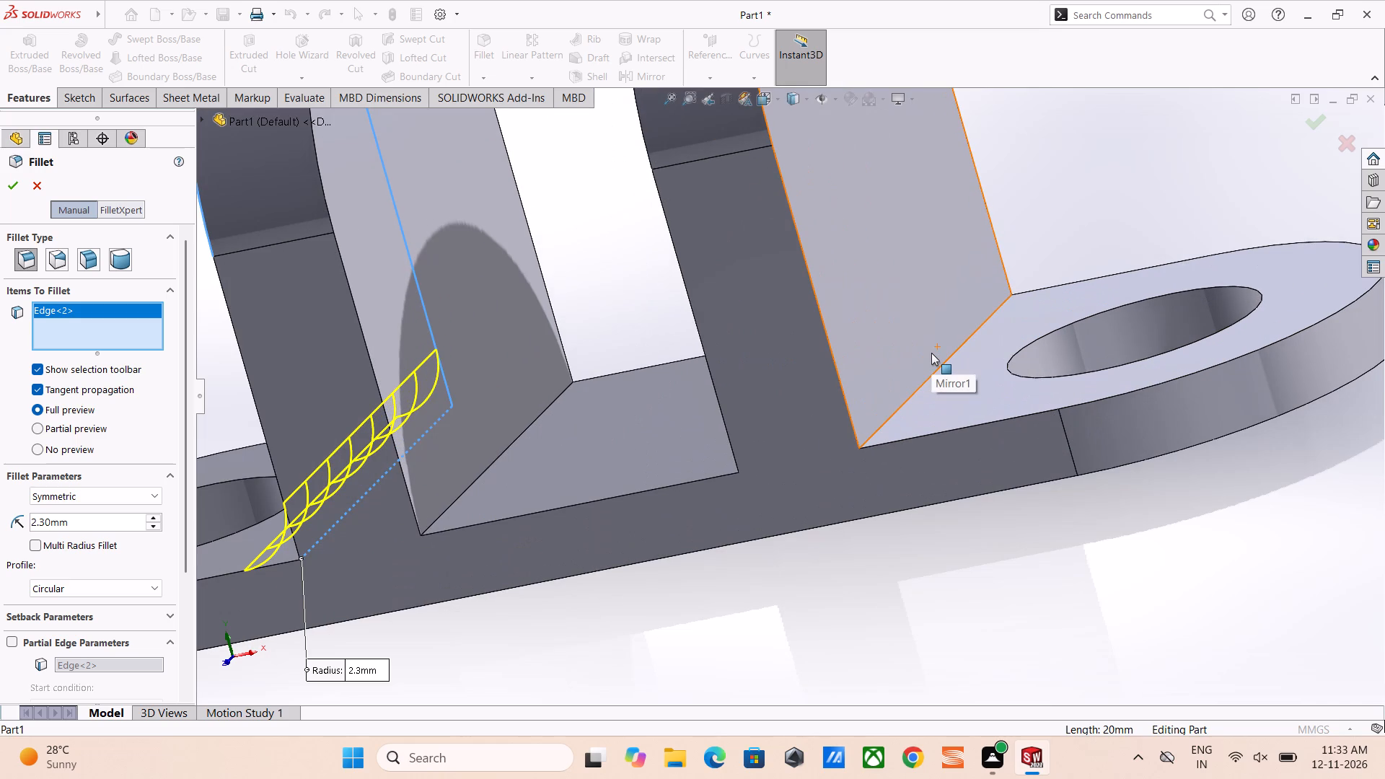
{"action": "scroll", "coordinate": [897, 379], "scroll_direction": "down", "scroll_amount": 3}
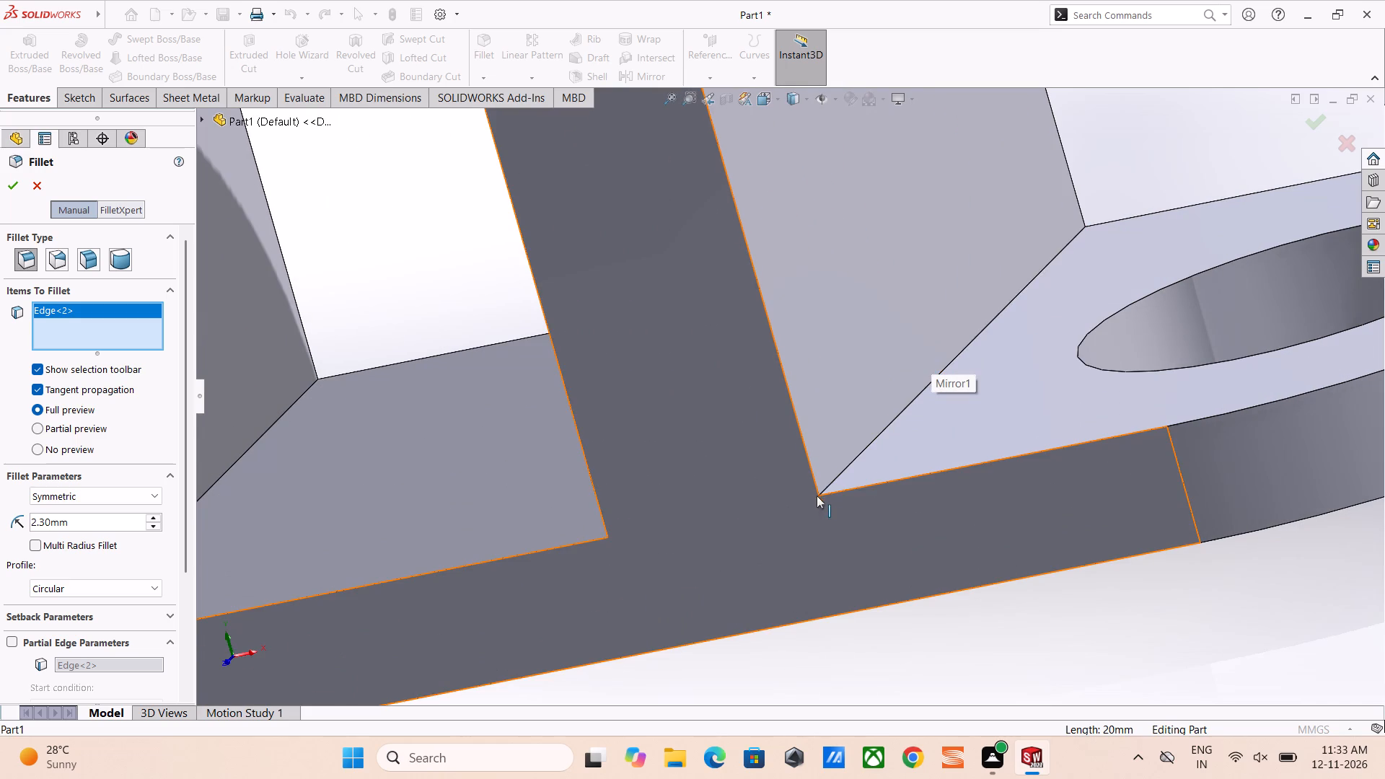
{"action": "left_click", "coordinate": [830, 483]}
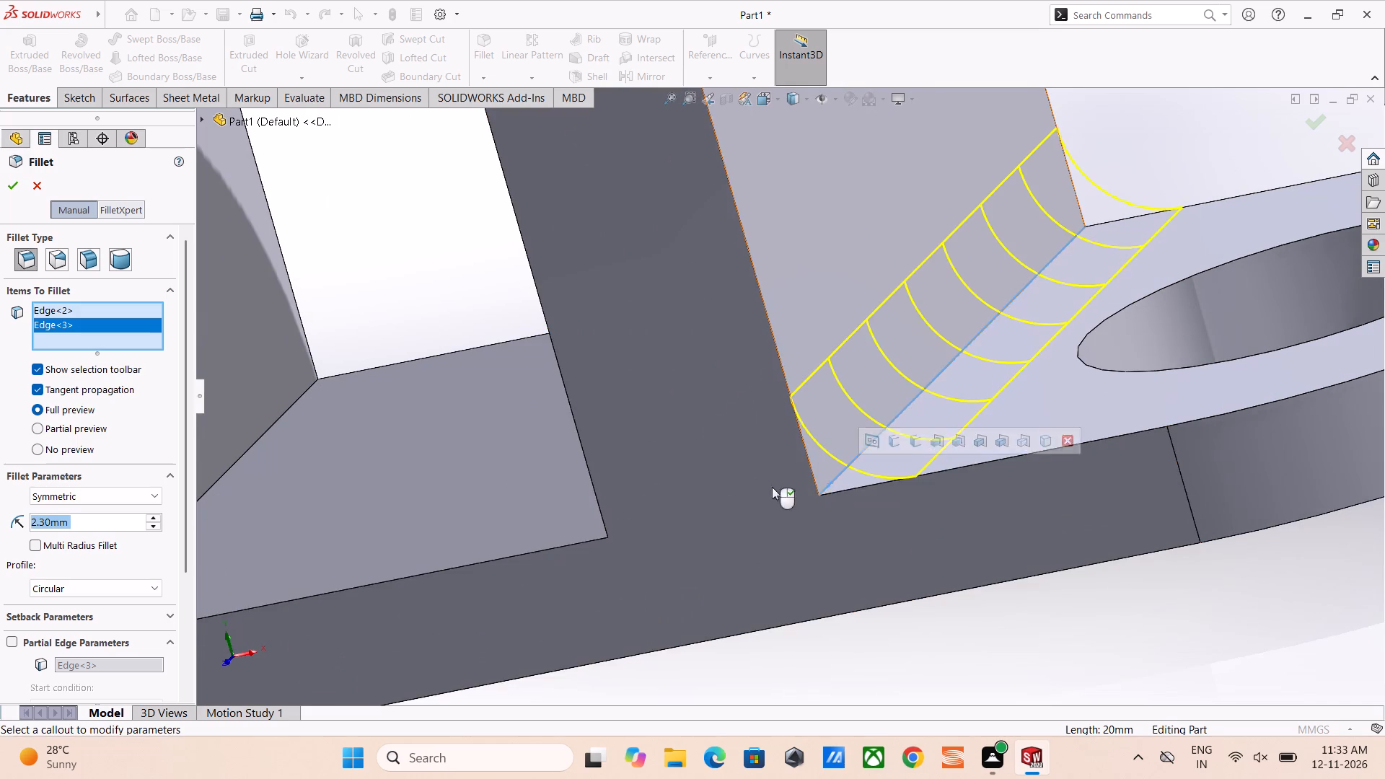
{"action": "left_click", "coordinate": [14, 188]}
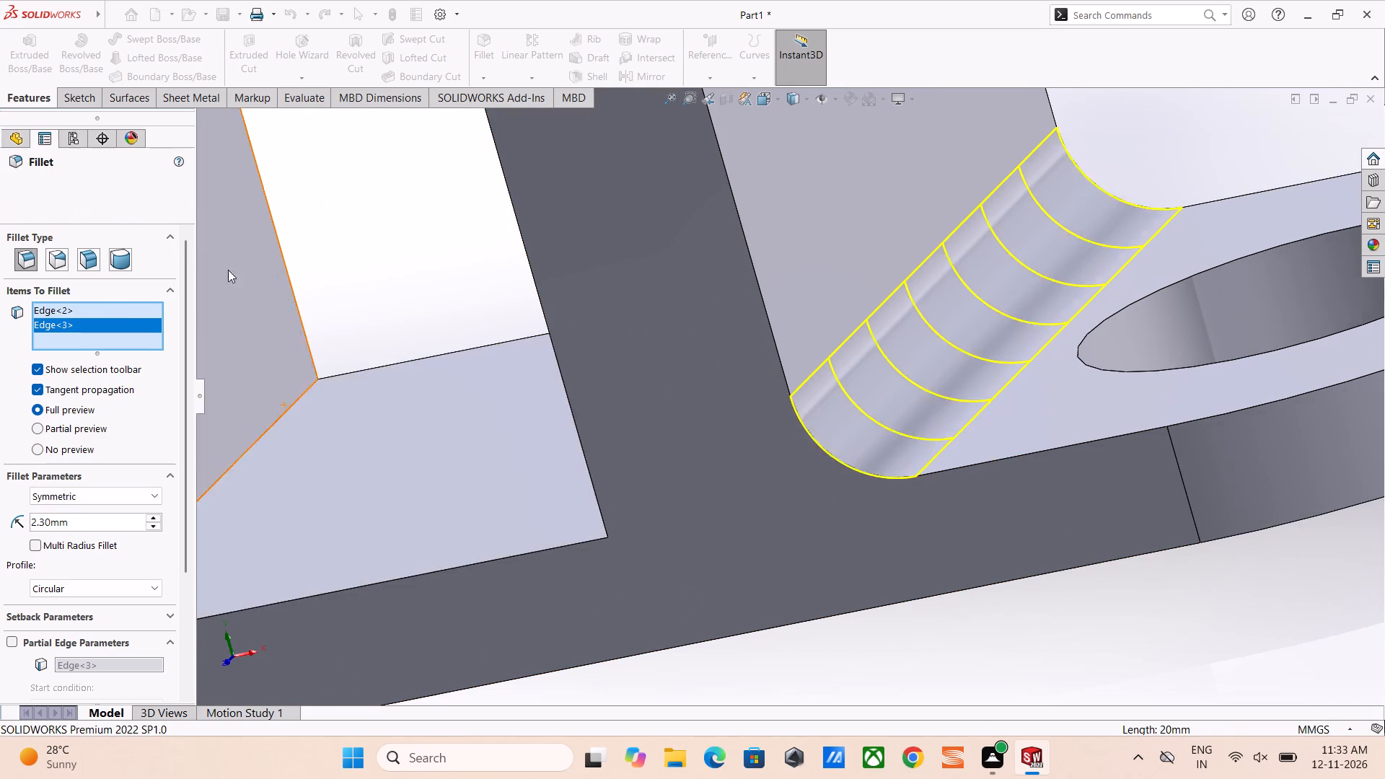
On the original lug's outer face, sketch a circle about 4.8 mm in diameter centred on the rounded top's arc centre.
{"action": "scroll", "coordinate": [296, 283], "scroll_direction": "up", "scroll_amount": 9}
{"action": "middle_click_drag", "start_coordinate": [315, 315], "coordinate": [434, 322]}
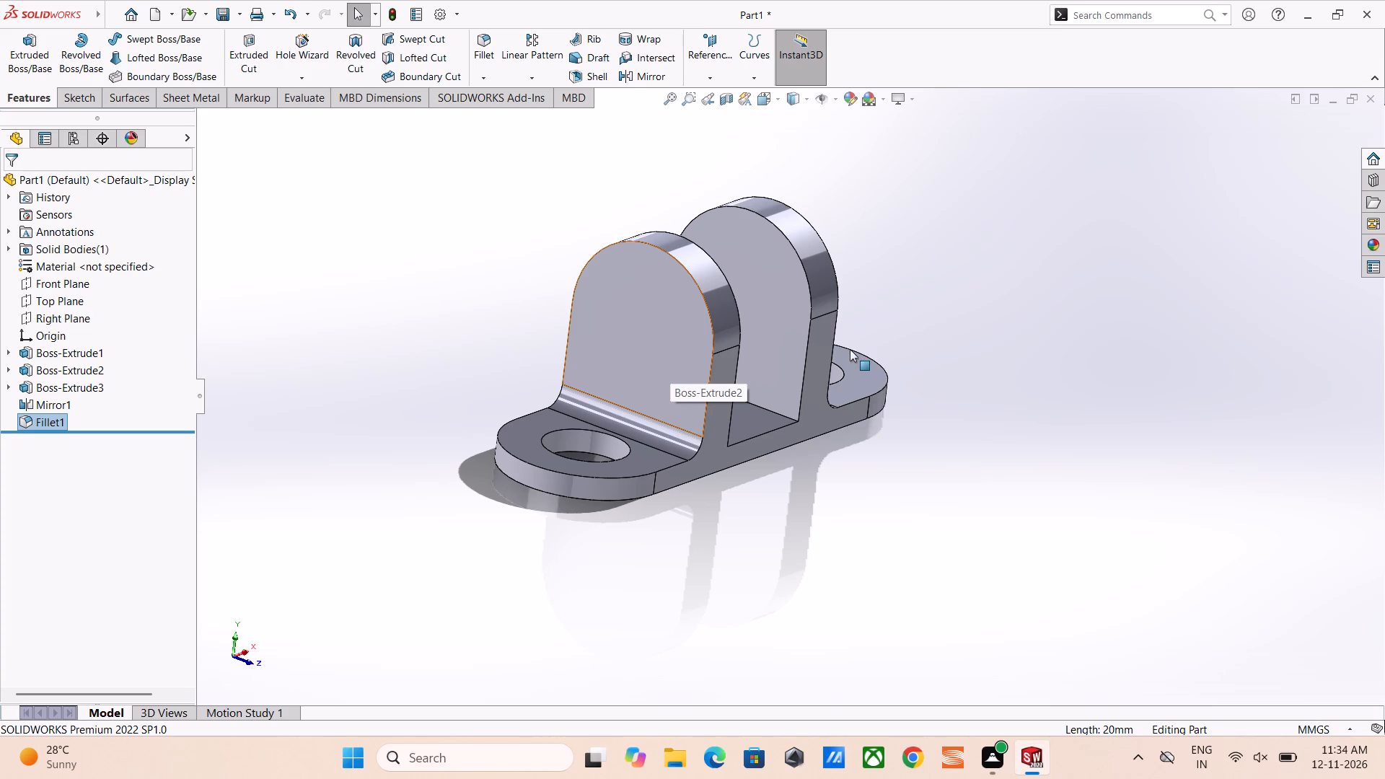
{"action": "middle_click_drag", "start_coordinate": [850, 349], "coordinate": [826, 364]}
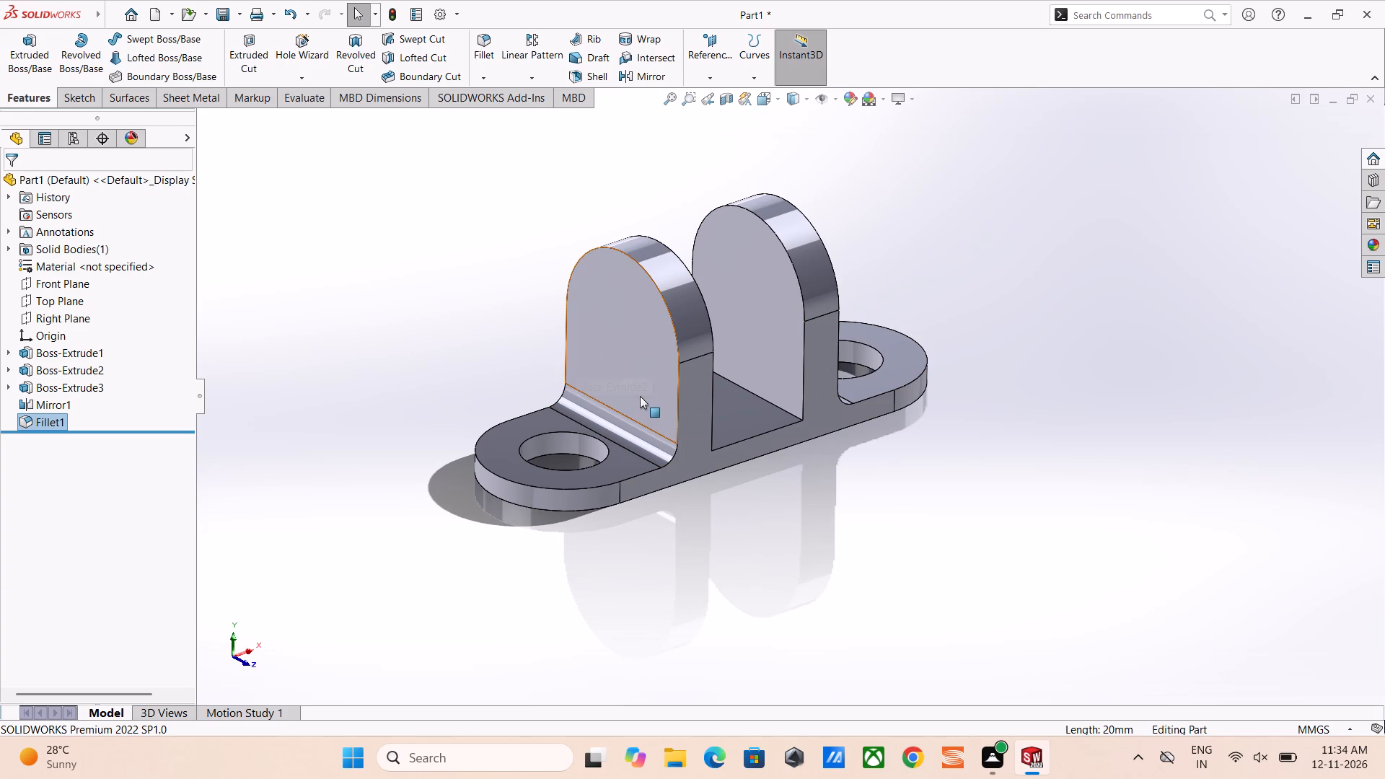
{"action": "left_click", "coordinate": [631, 346]}
{"action": "left_click", "coordinate": [695, 302]}
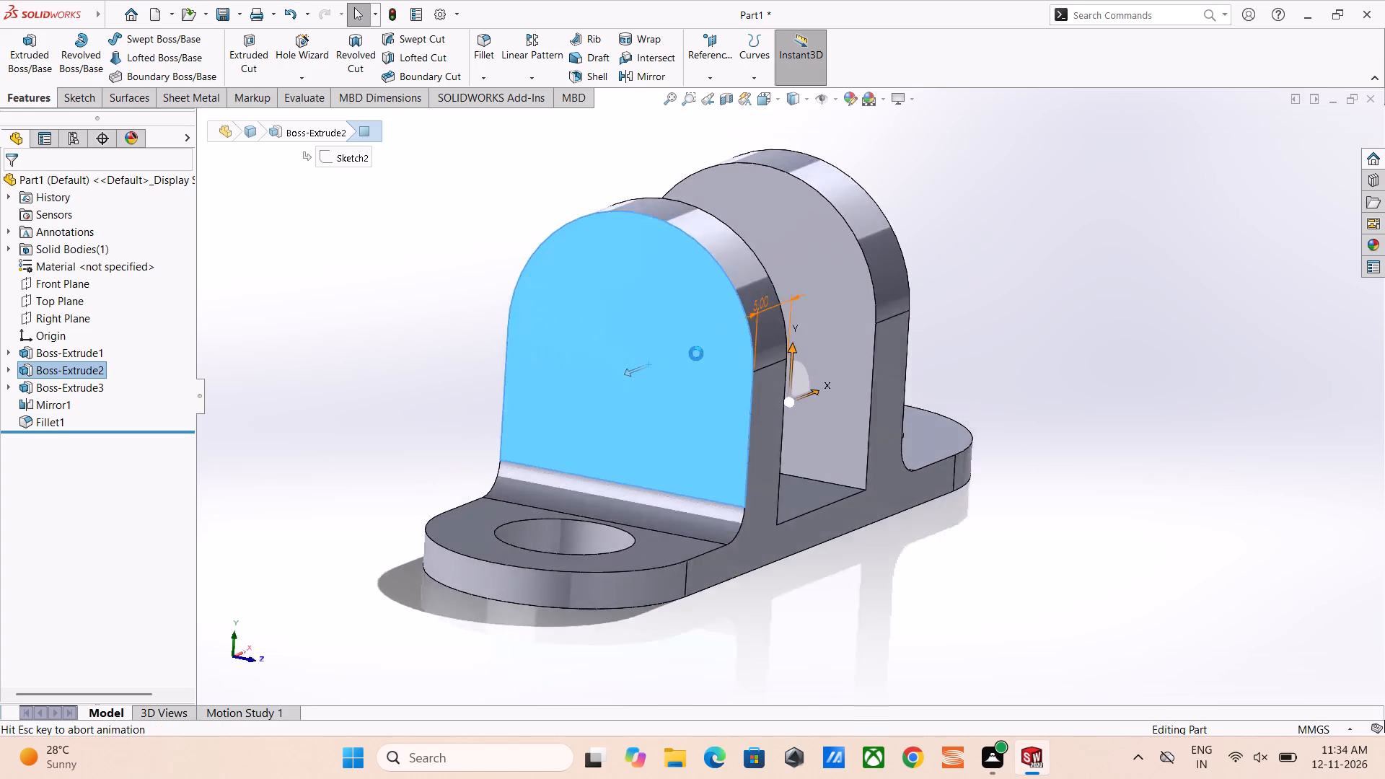
{"action": "right_click_drag", "start_coordinate": [403, 340], "coordinate": [457, 344]}
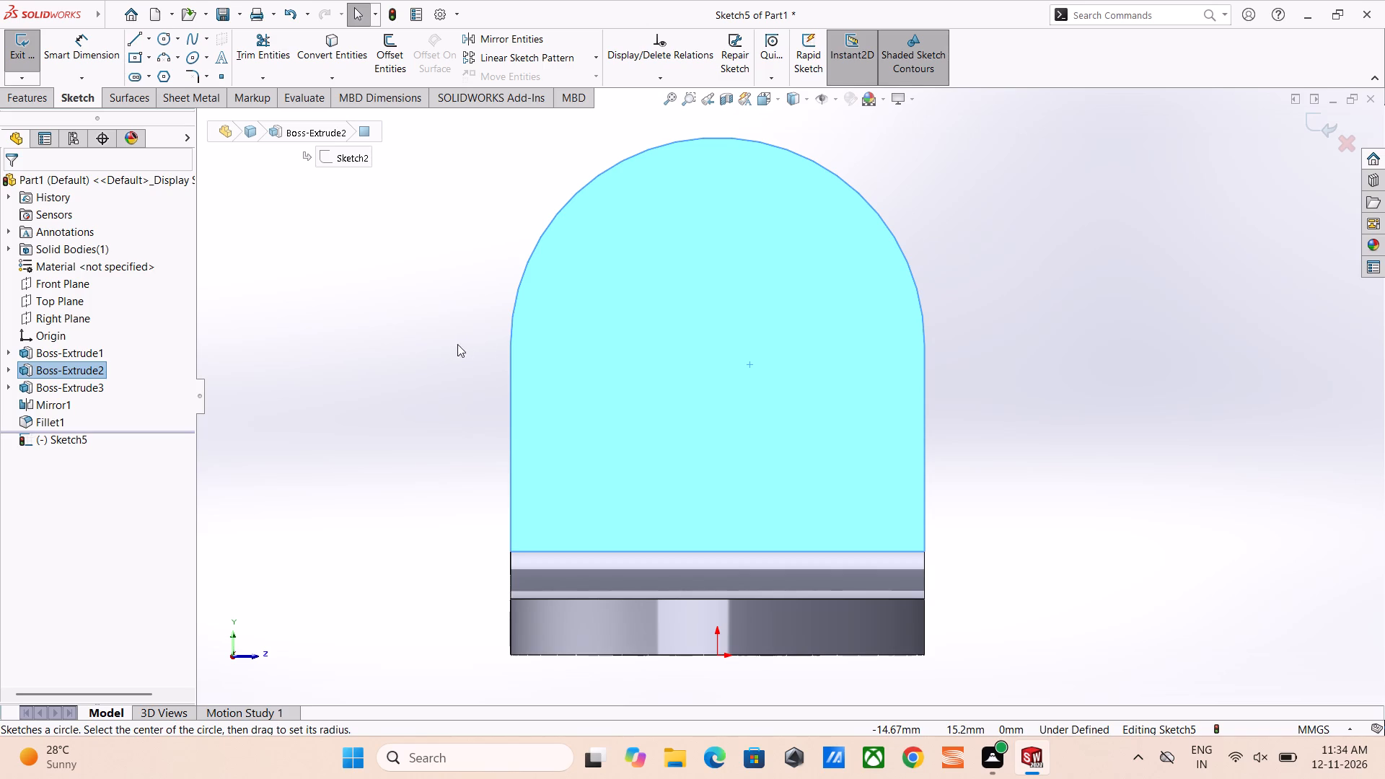
{"action": "right_click_drag", "start_coordinate": [457, 344], "coordinate": [522, 350]}
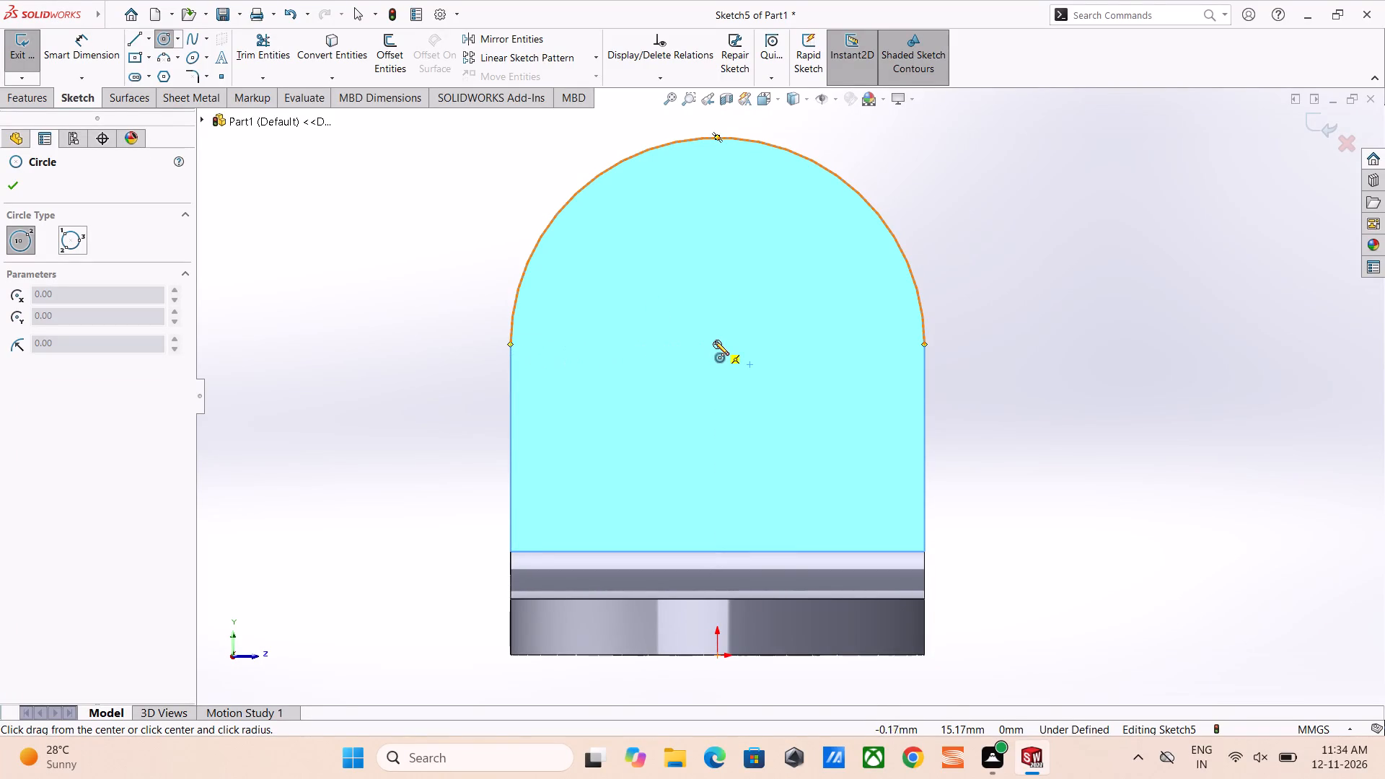
{"action": "left_click", "coordinate": [719, 343]}
{"action": "left_click", "coordinate": [760, 369]}
Dimension the circle on the lug face with a diameter of 5.93 mm.
{"action": "right_click_drag", "start_coordinate": [786, 379], "coordinate": [757, 260]}
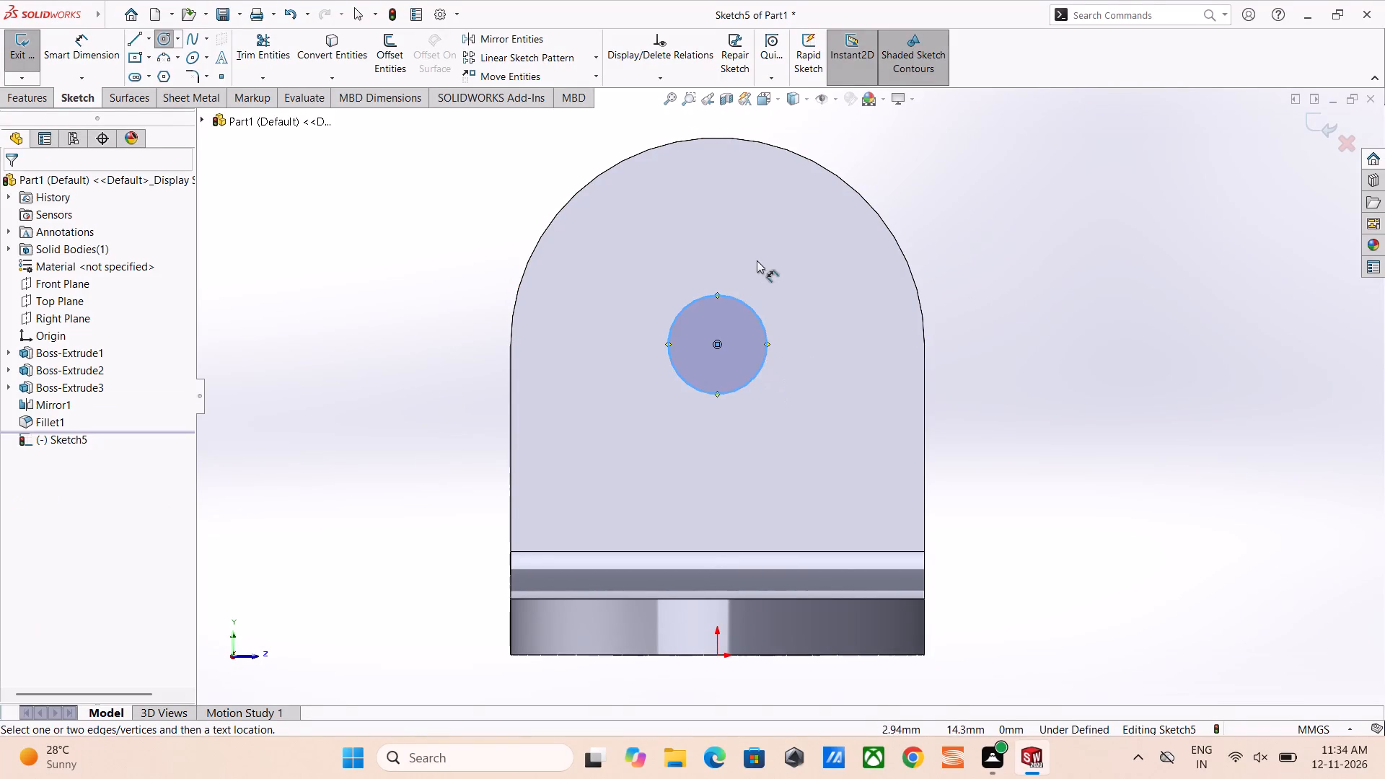
{"action": "right_click_drag", "start_coordinate": [757, 260], "coordinate": [762, 283]}
{"action": "left_click", "coordinate": [745, 307]}
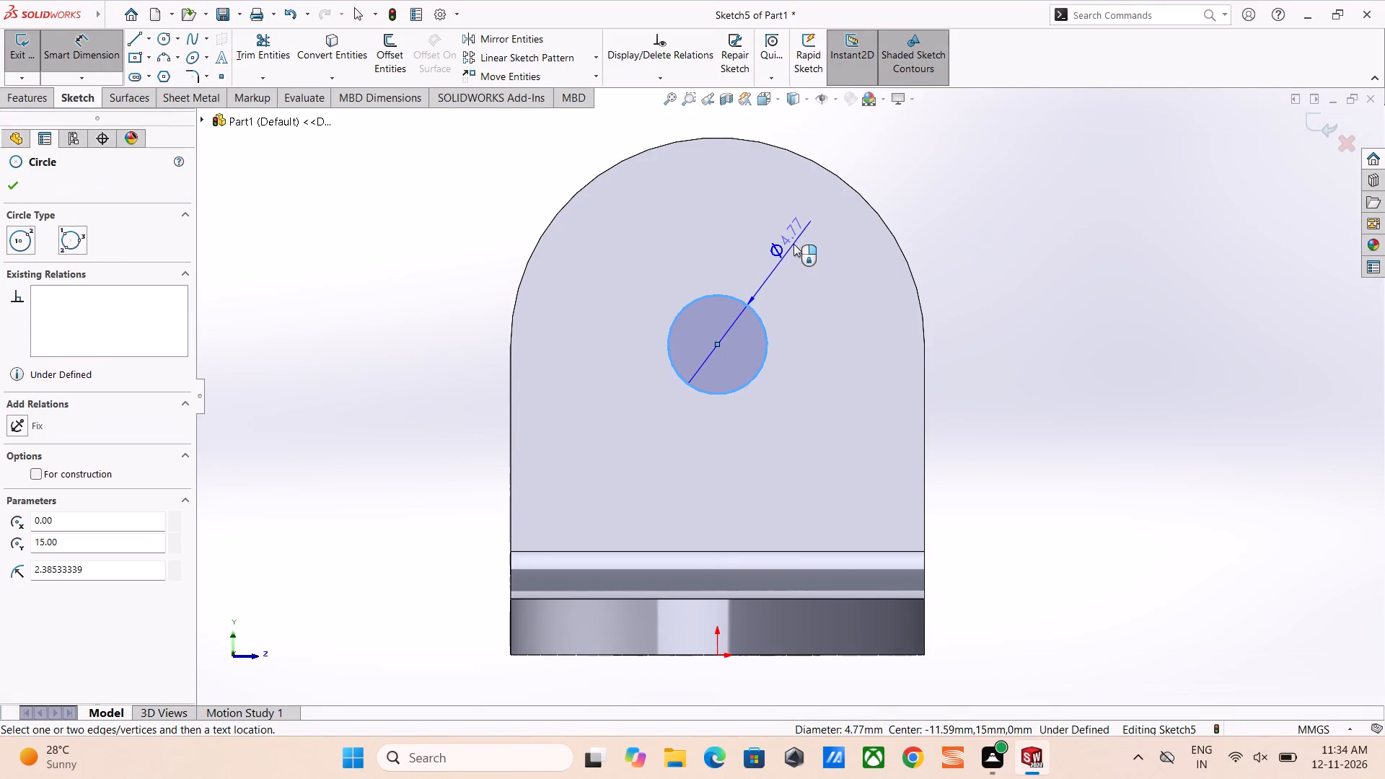
{"action": "left_click", "coordinate": [793, 244]}
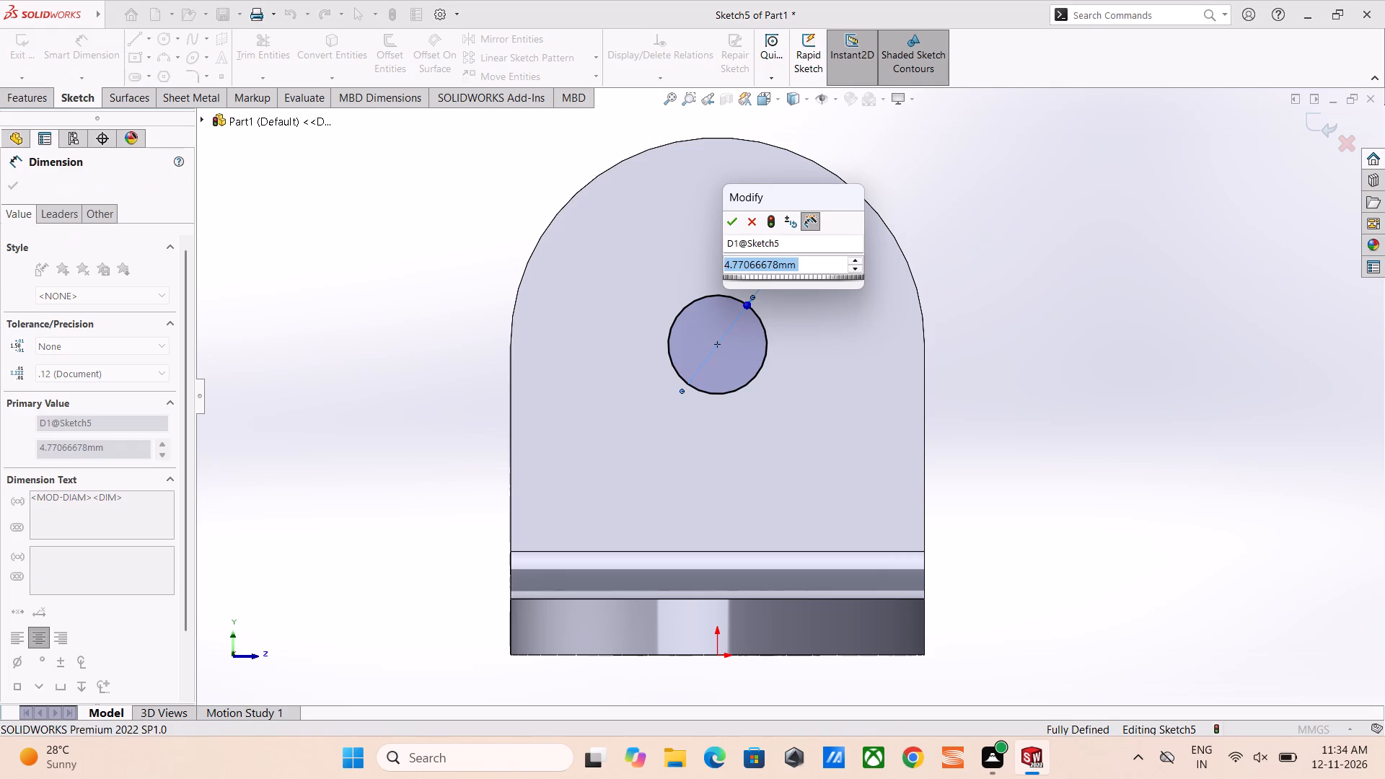
{"action": "type", "text": "5.9"}
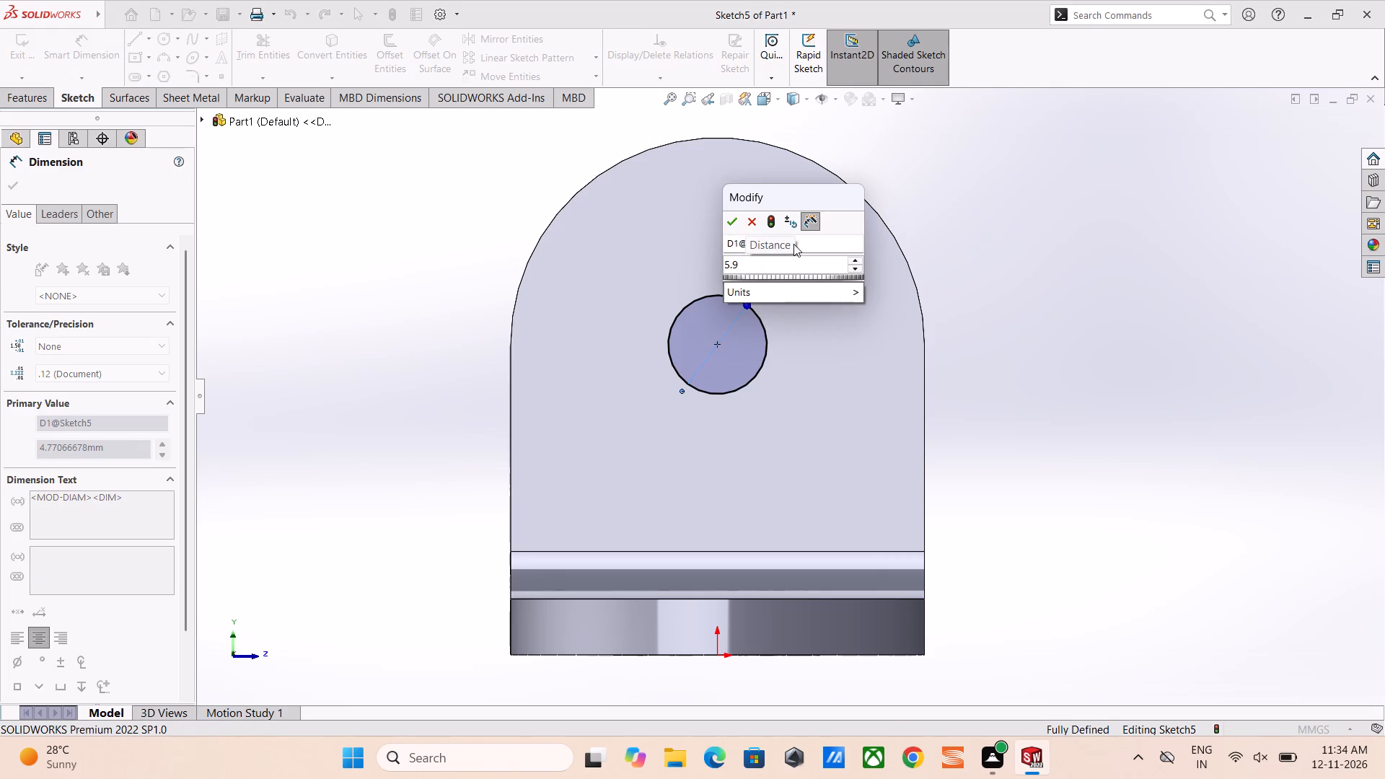
{"action": "key", "text": "3"}
{"action": "key", "text": "Return"}
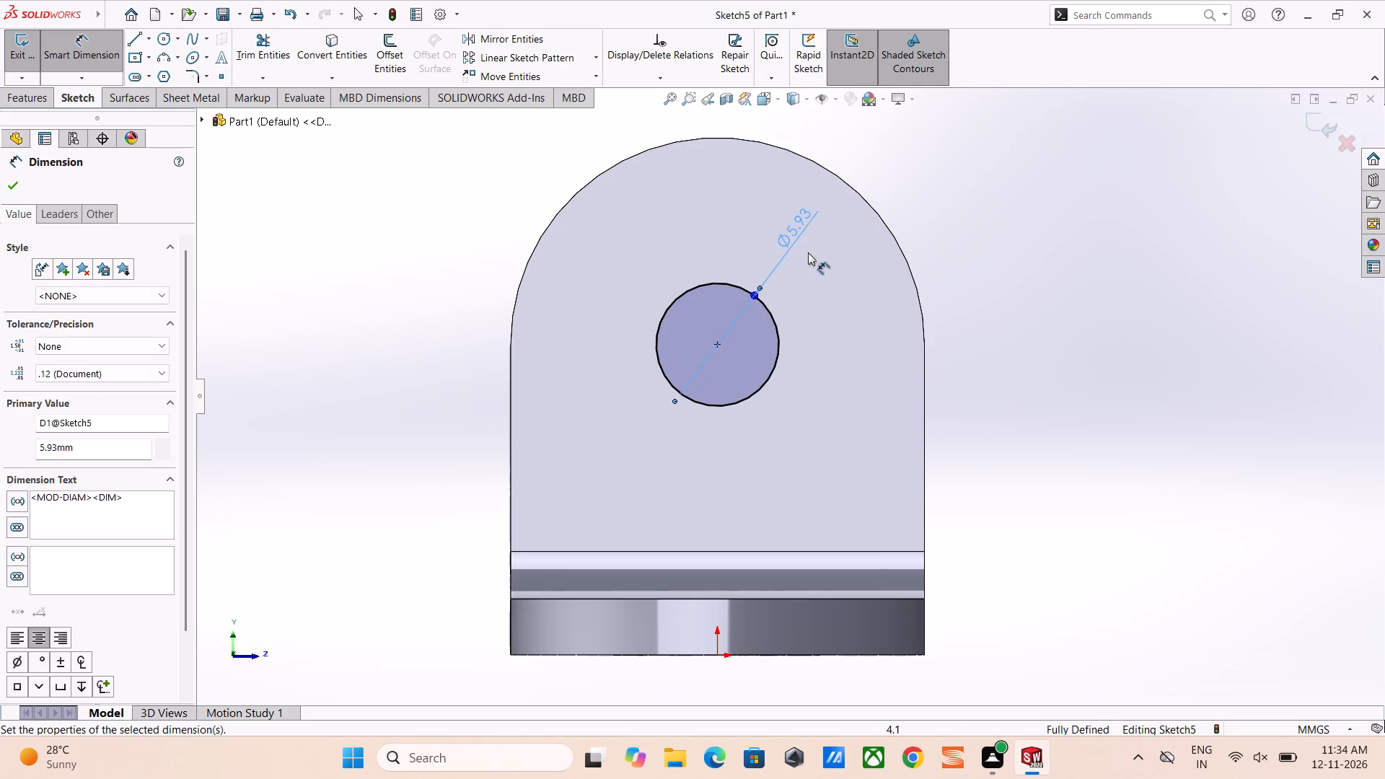
{"action": "left_click", "coordinate": [13, 188]}
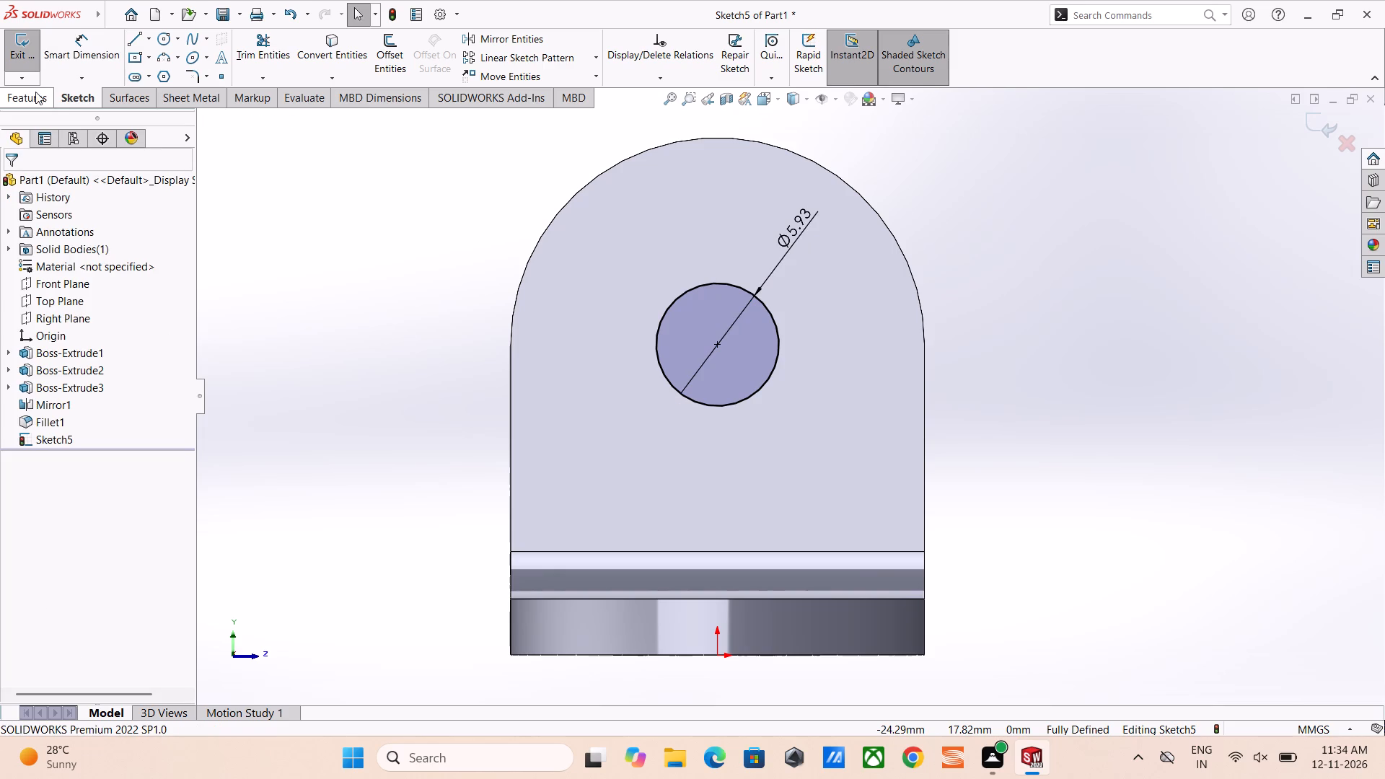
Cut the 5.93 mm circle through the original lug using Up To Surface, ending at the lug's inner face.
{"action": "left_click", "coordinate": [24, 97]}
{"action": "left_click", "coordinate": [247, 43]}
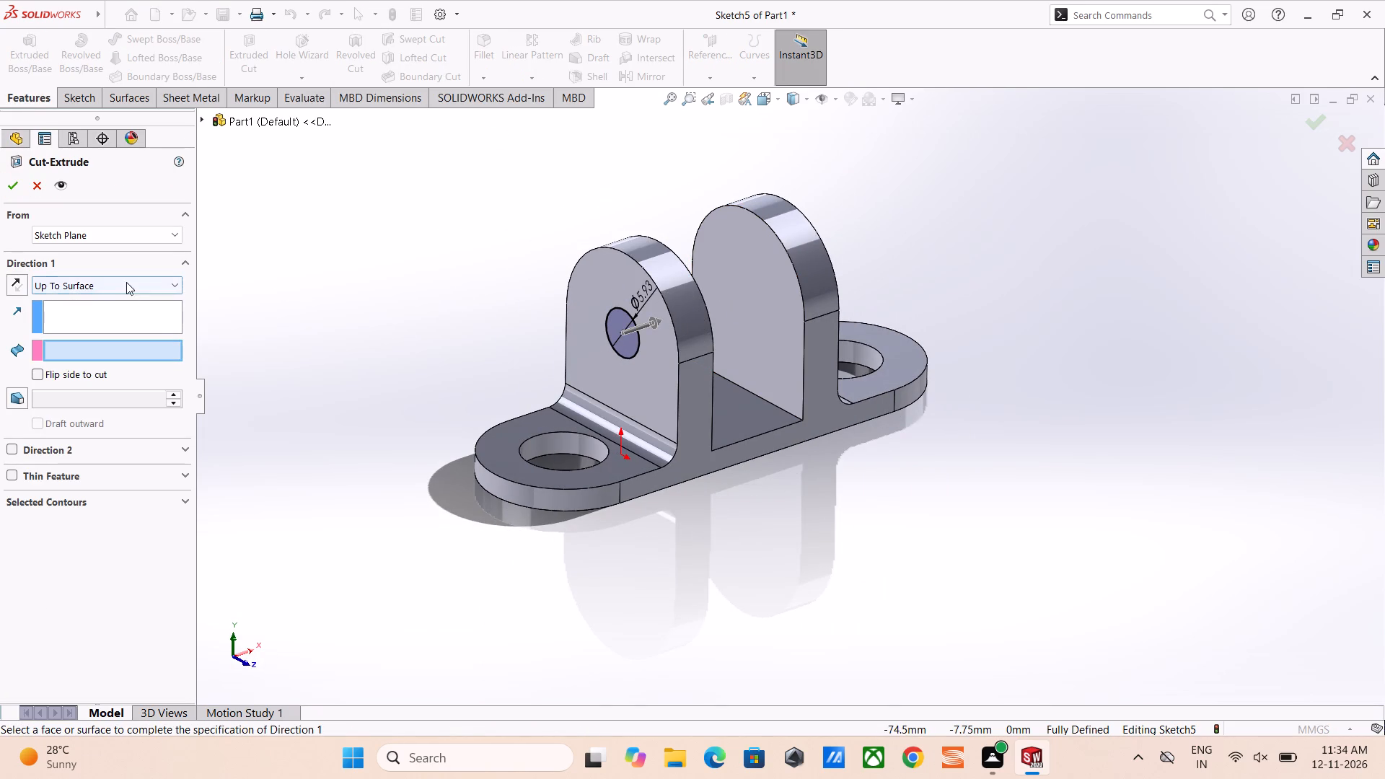
{"action": "middle_click_drag", "start_coordinate": [759, 289], "coordinate": [657, 369]}
{"action": "left_click", "coordinate": [655, 366]}
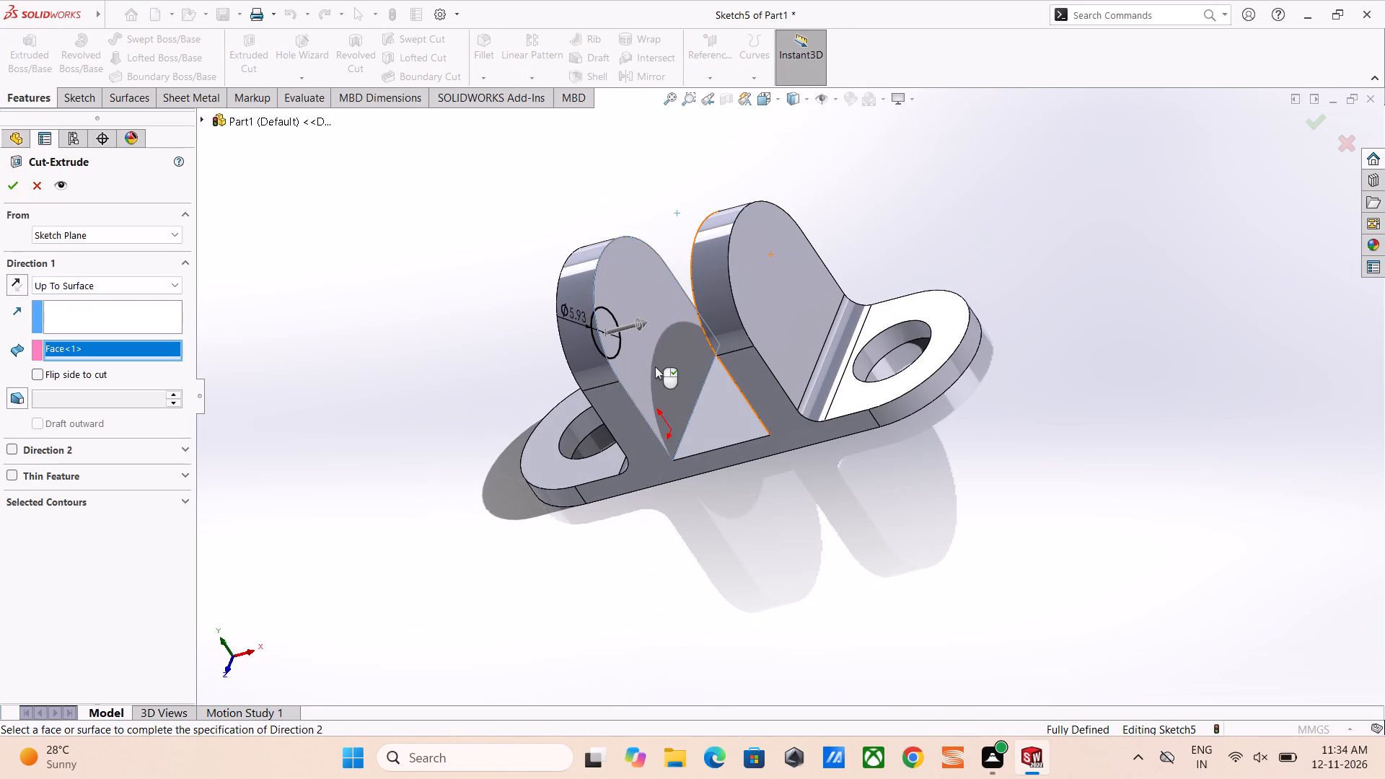
{"action": "left_click", "coordinate": [9, 182]}
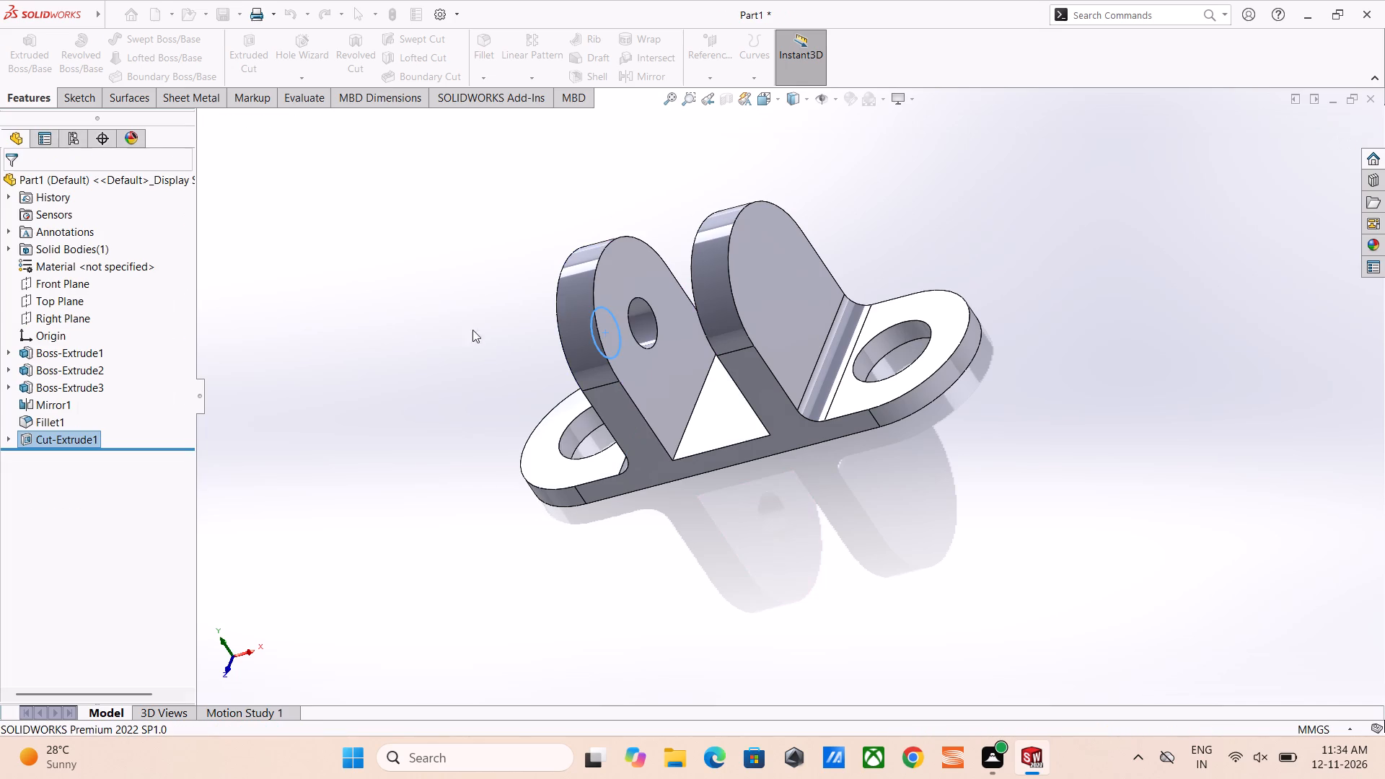
Sketch a circle about 11.5 mm in diameter on the same lug's outer face, concentric with the 5.93 mm hole.
{"action": "middle_click_drag", "start_coordinate": [516, 346], "coordinate": [669, 325]}
{"action": "left_click", "coordinate": [718, 311]}
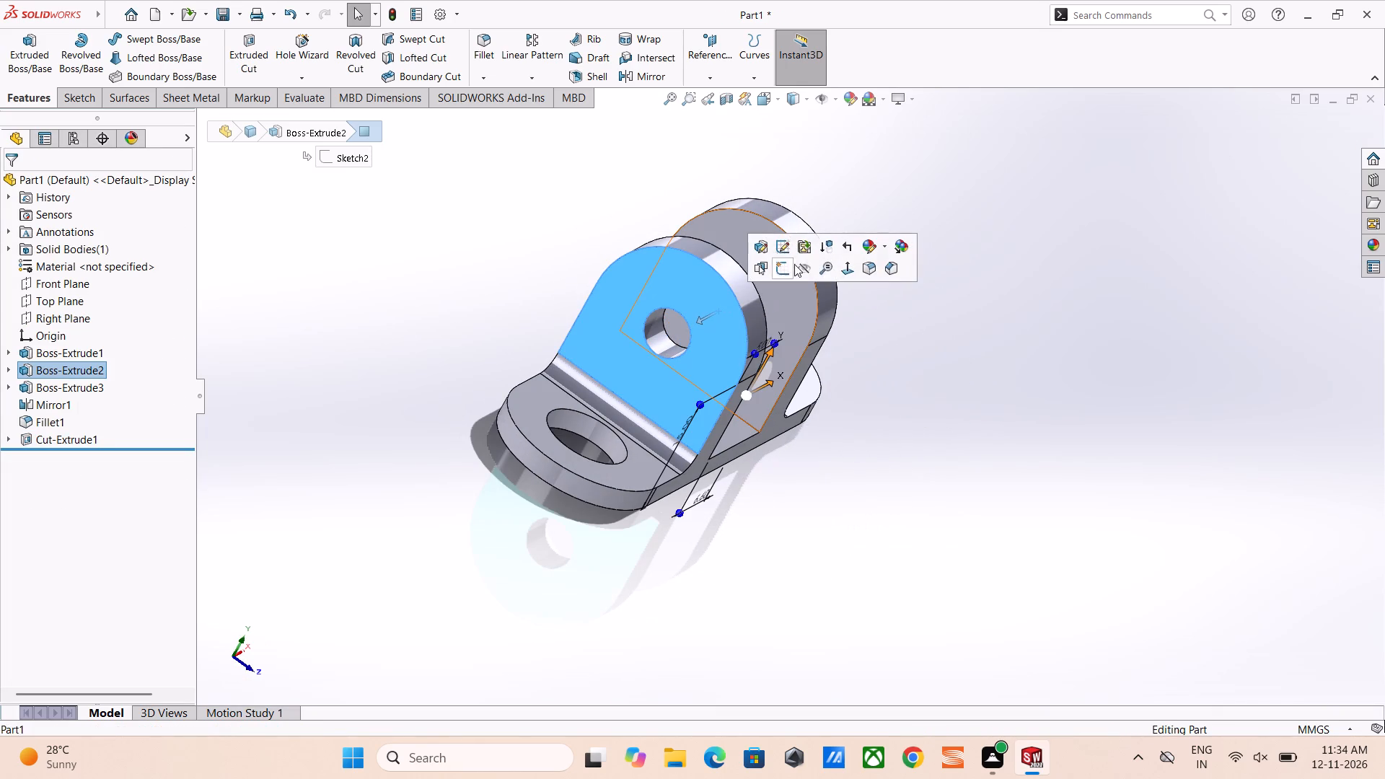
{"action": "left_click", "coordinate": [785, 265]}
{"action": "right_click_drag", "start_coordinate": [1009, 261], "coordinate": [1309, 231]}
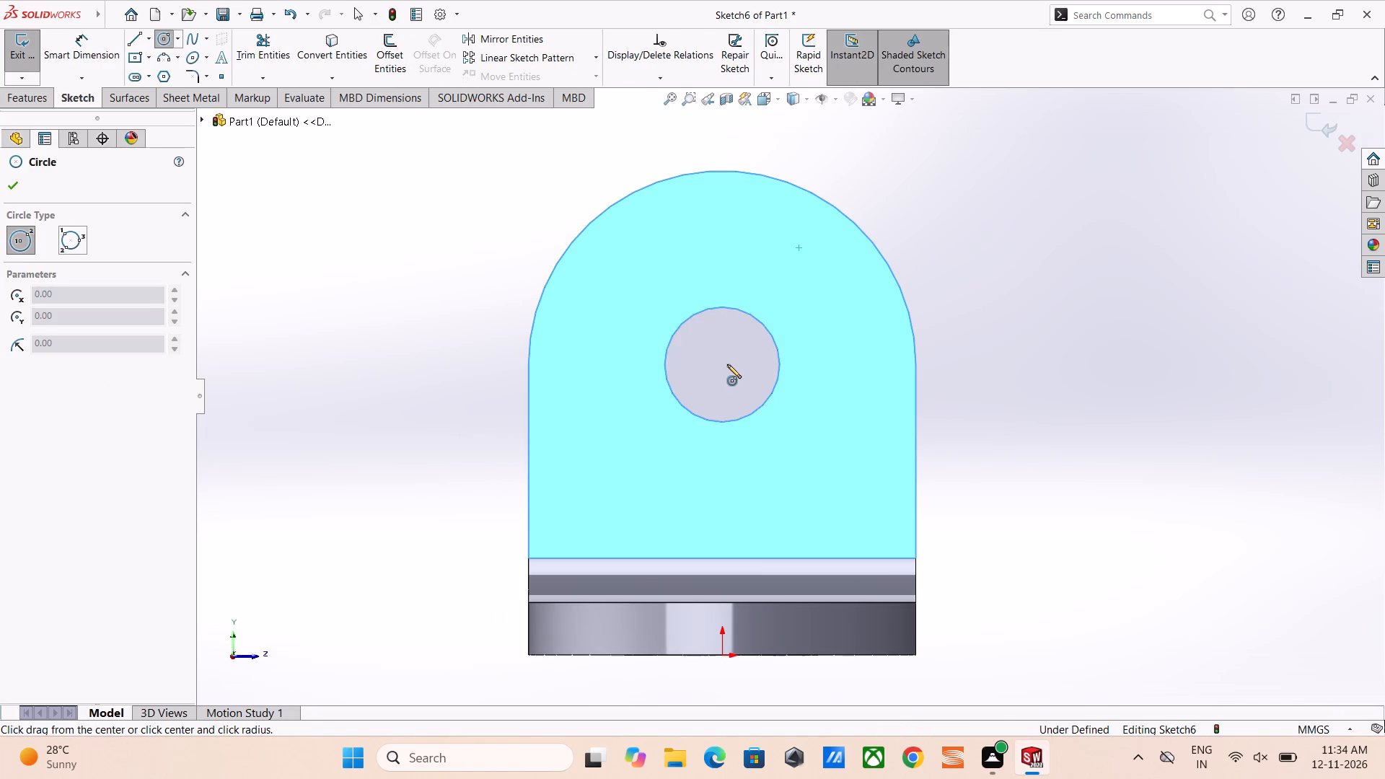
{"action": "left_click", "coordinate": [724, 364]}
{"action": "left_click", "coordinate": [825, 408]}
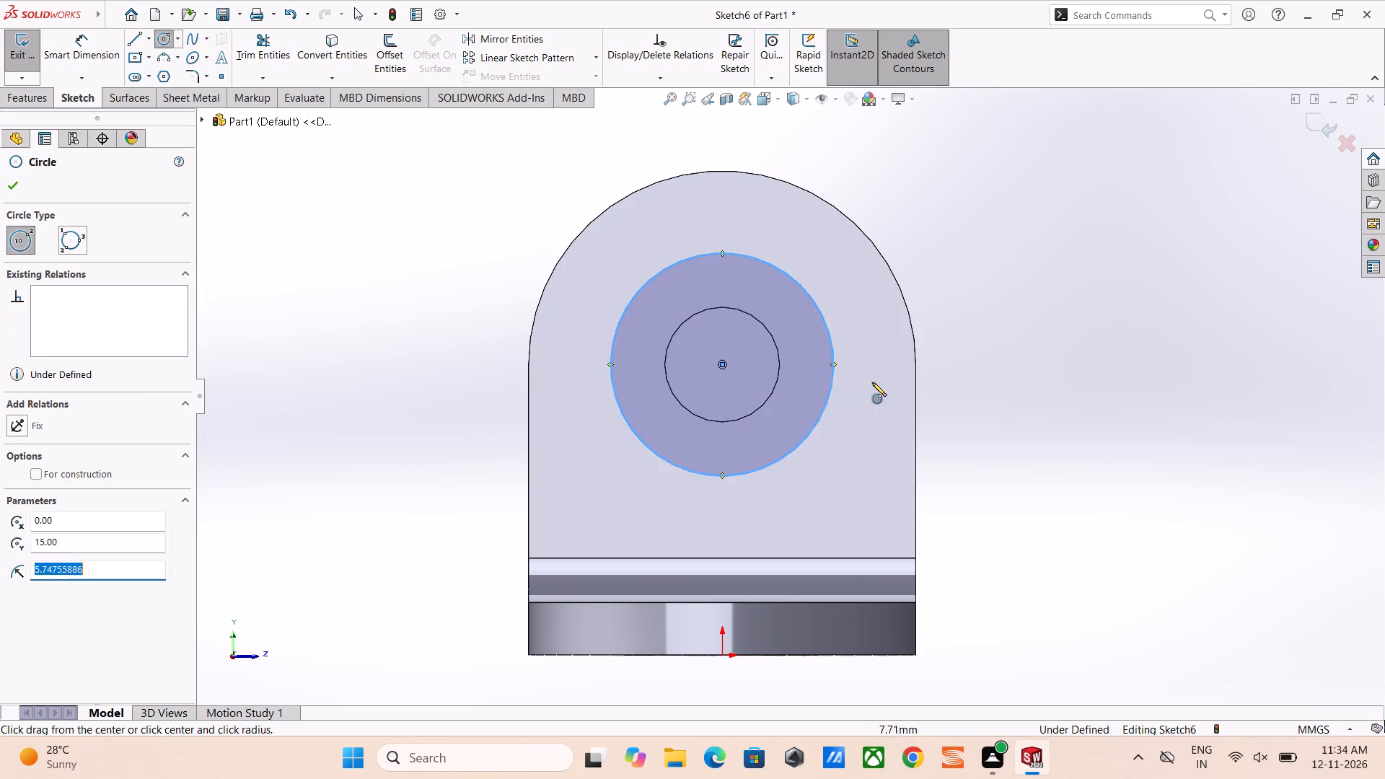
Dimension the new concentric circle with a diameter of 10 mm.
{"action": "right_click_drag", "start_coordinate": [872, 382], "coordinate": [847, 219]}
{"action": "left_click", "coordinate": [787, 279]}
{"action": "left_click", "coordinate": [989, 257]}
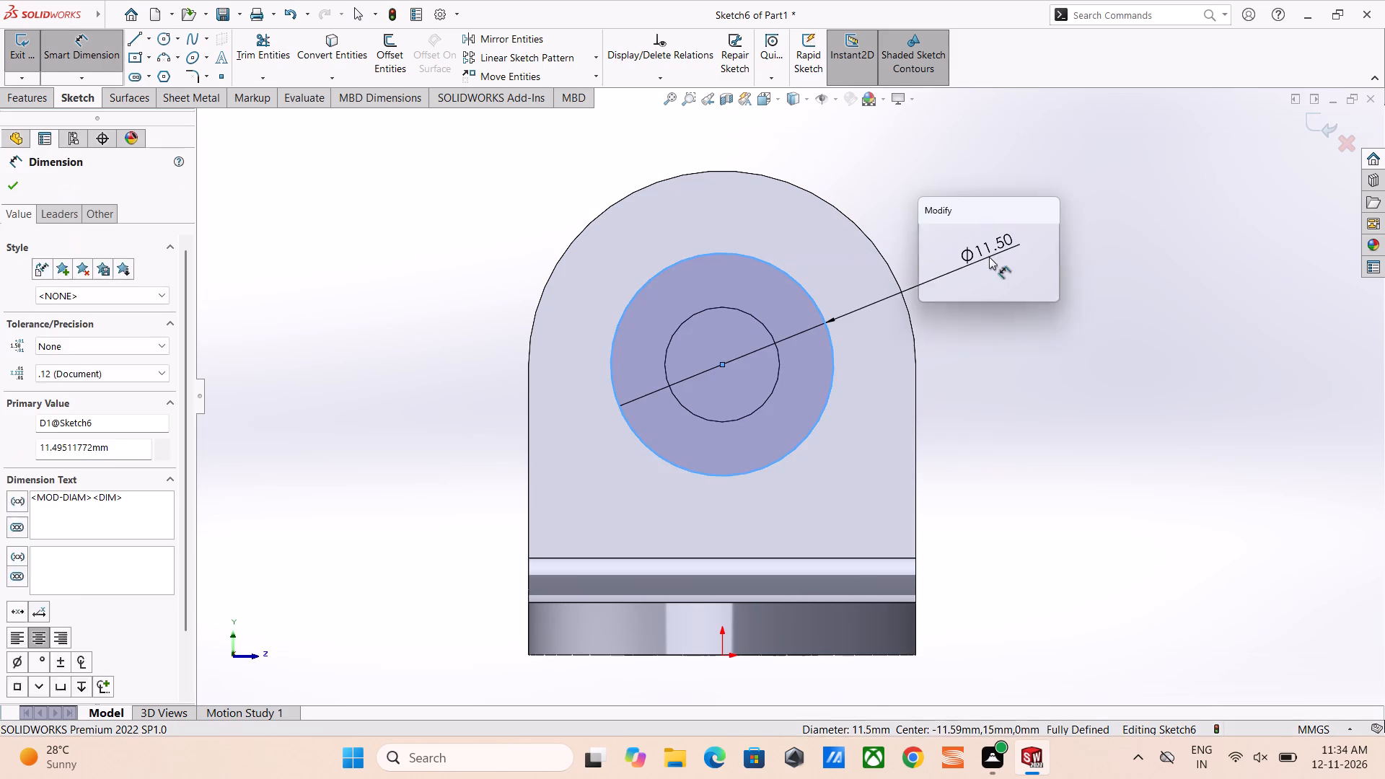
{"action": "type", "text": "100"}
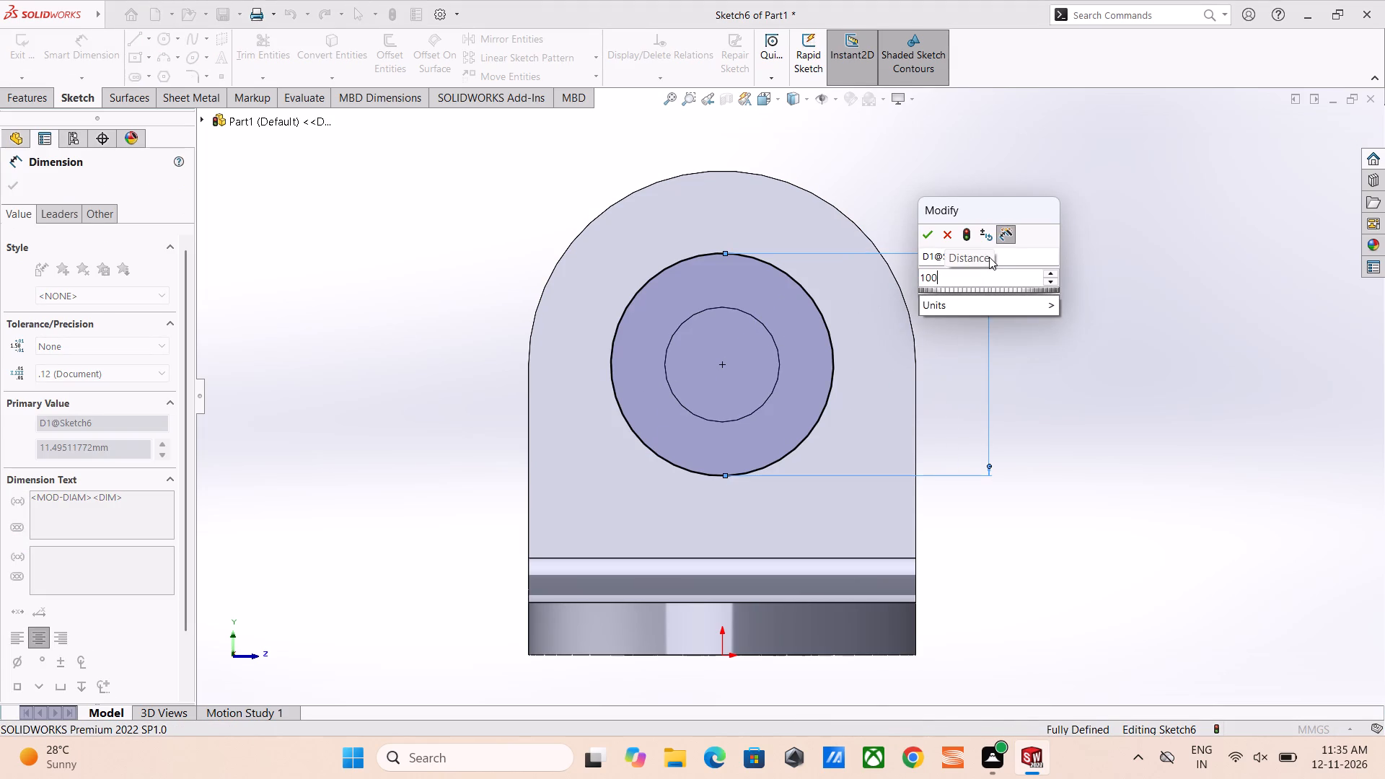
{"action": "key", "text": "BackSpace"}
{"action": "key", "text": "Return"}
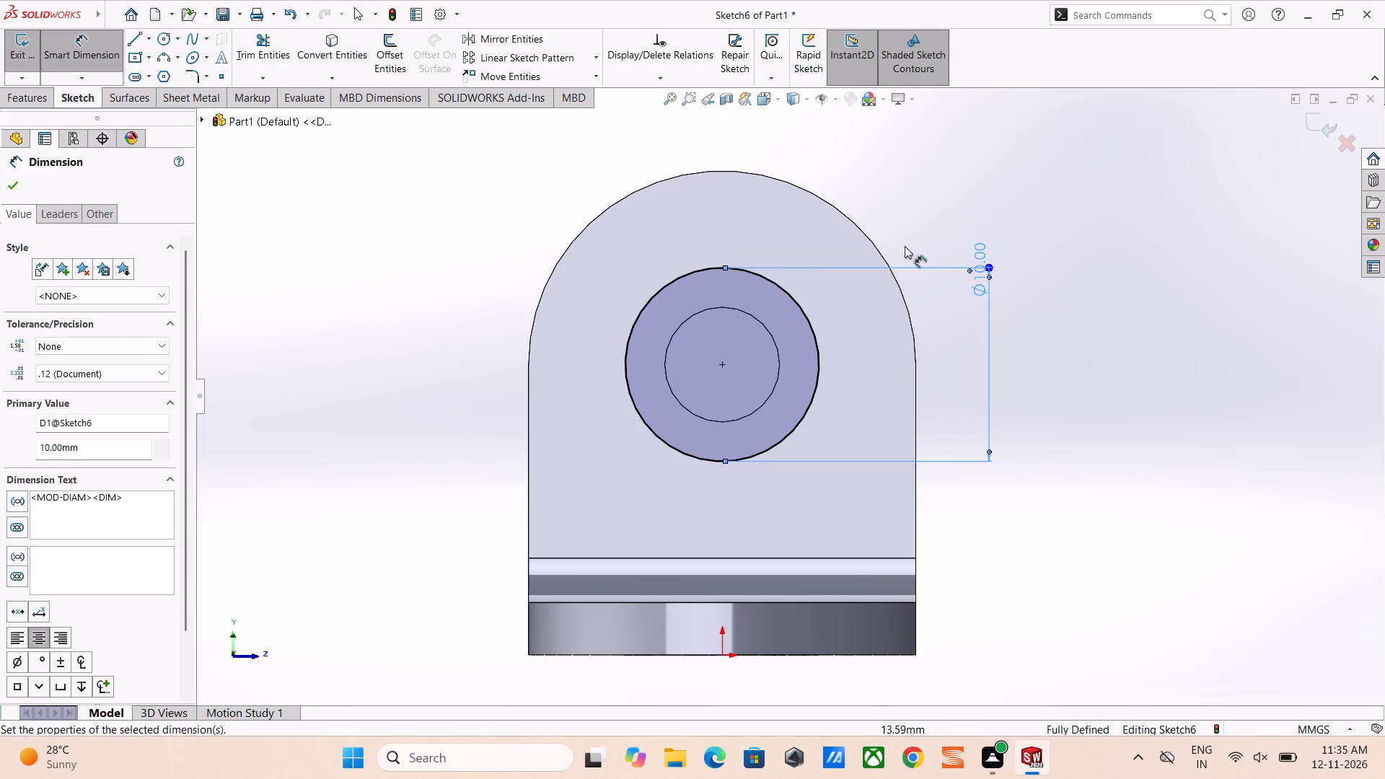
{"action": "left_click", "coordinate": [12, 189]}
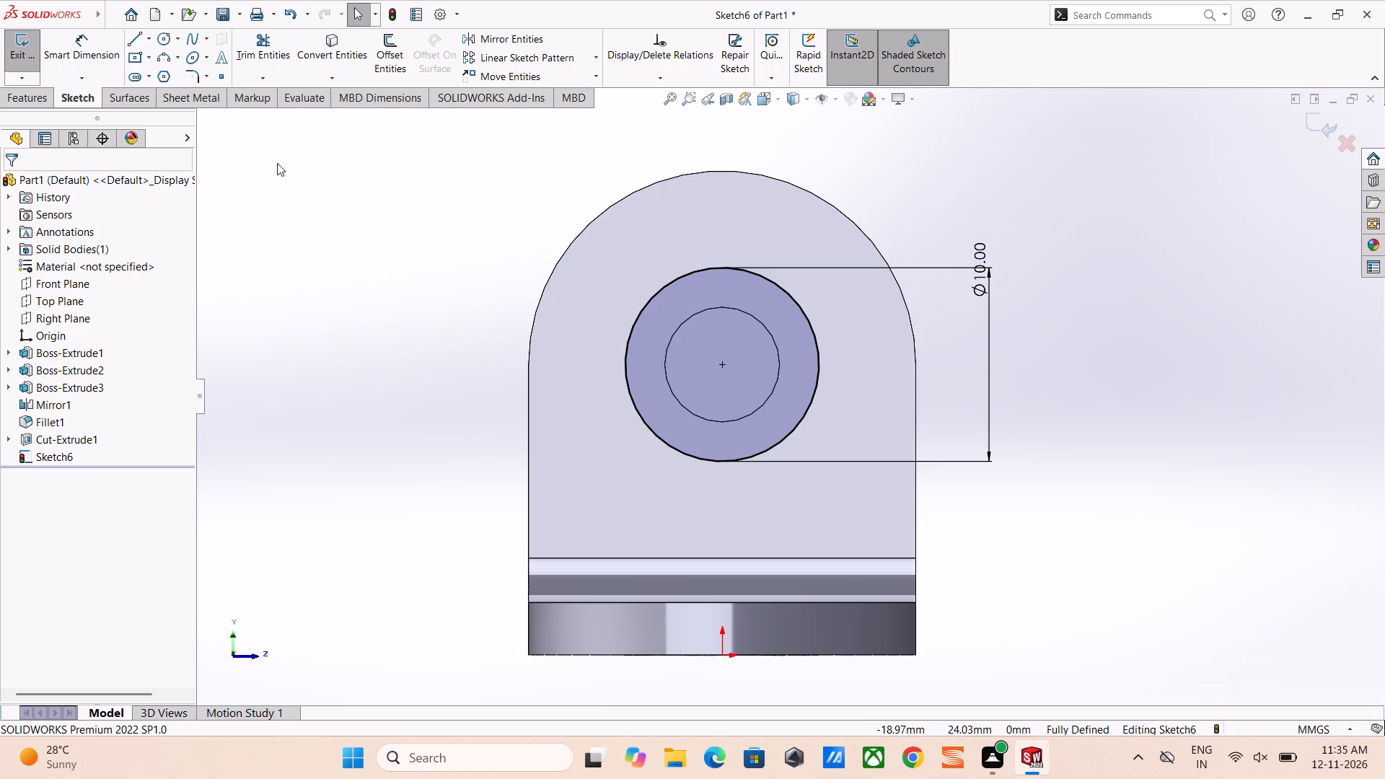
Cut the 10 mm circle into the lug's outer face as a Blind counterbore 2.5 mm deep.
{"action": "left_click", "coordinate": [35, 98]}
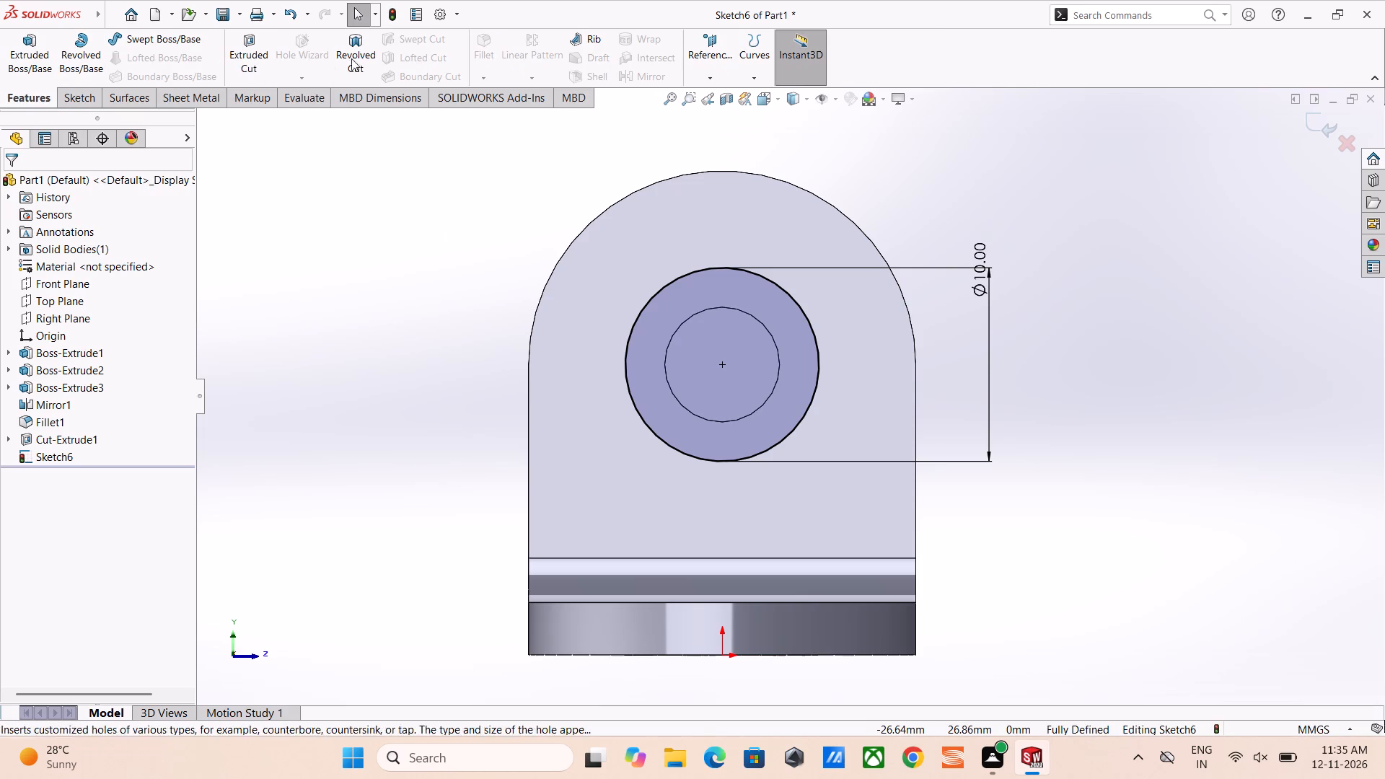
{"action": "left_click", "coordinate": [251, 57]}
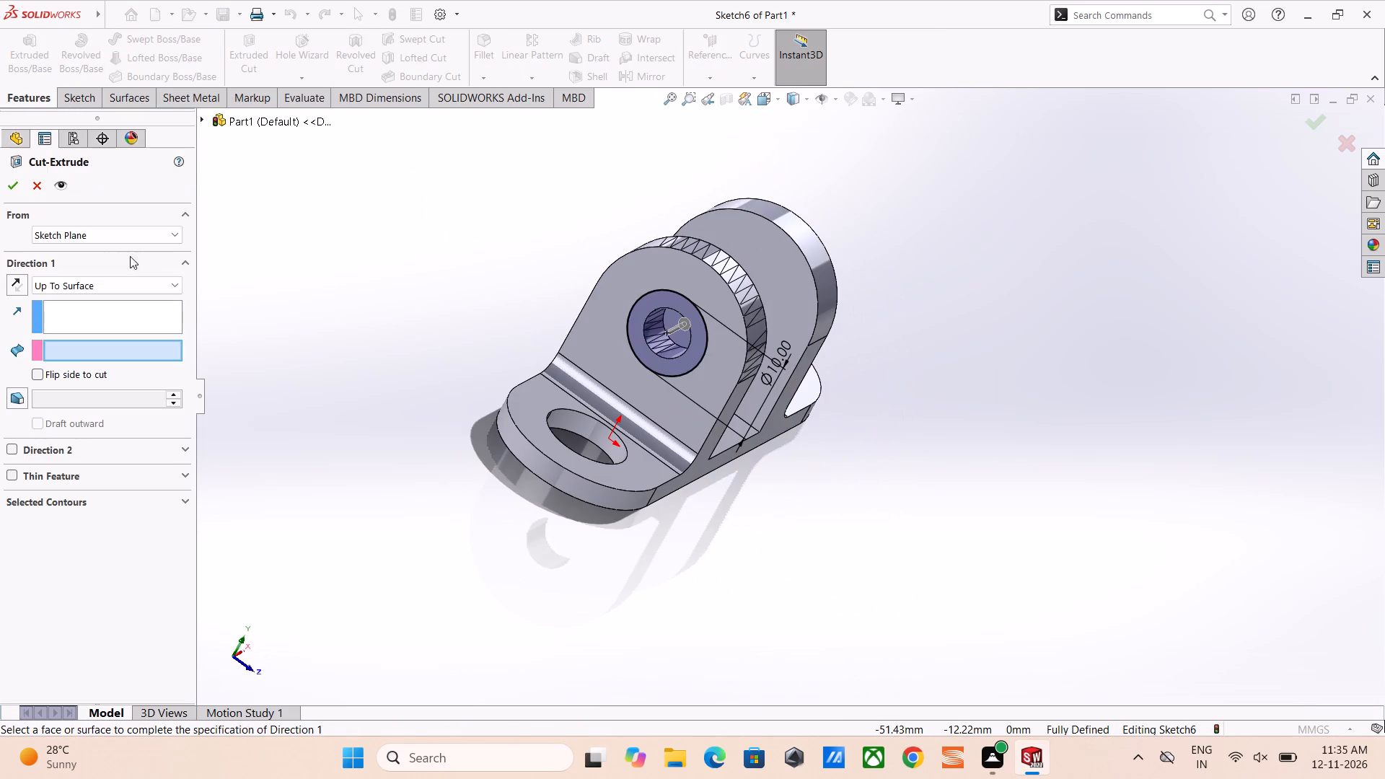
{"action": "left_click", "coordinate": [93, 288]}
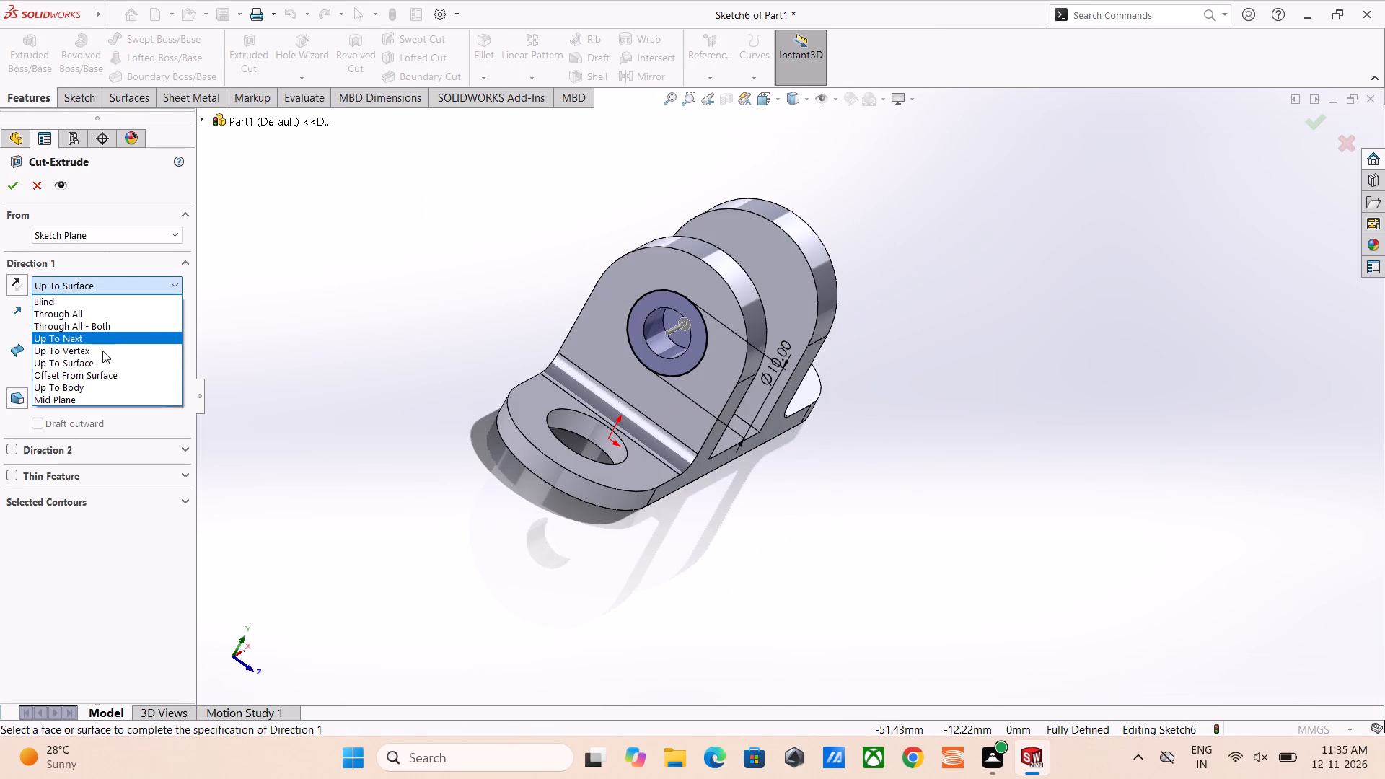
{"action": "left_click", "coordinate": [108, 298]}
{"action": "middle_click_drag", "start_coordinate": [537, 293], "coordinate": [495, 243]}
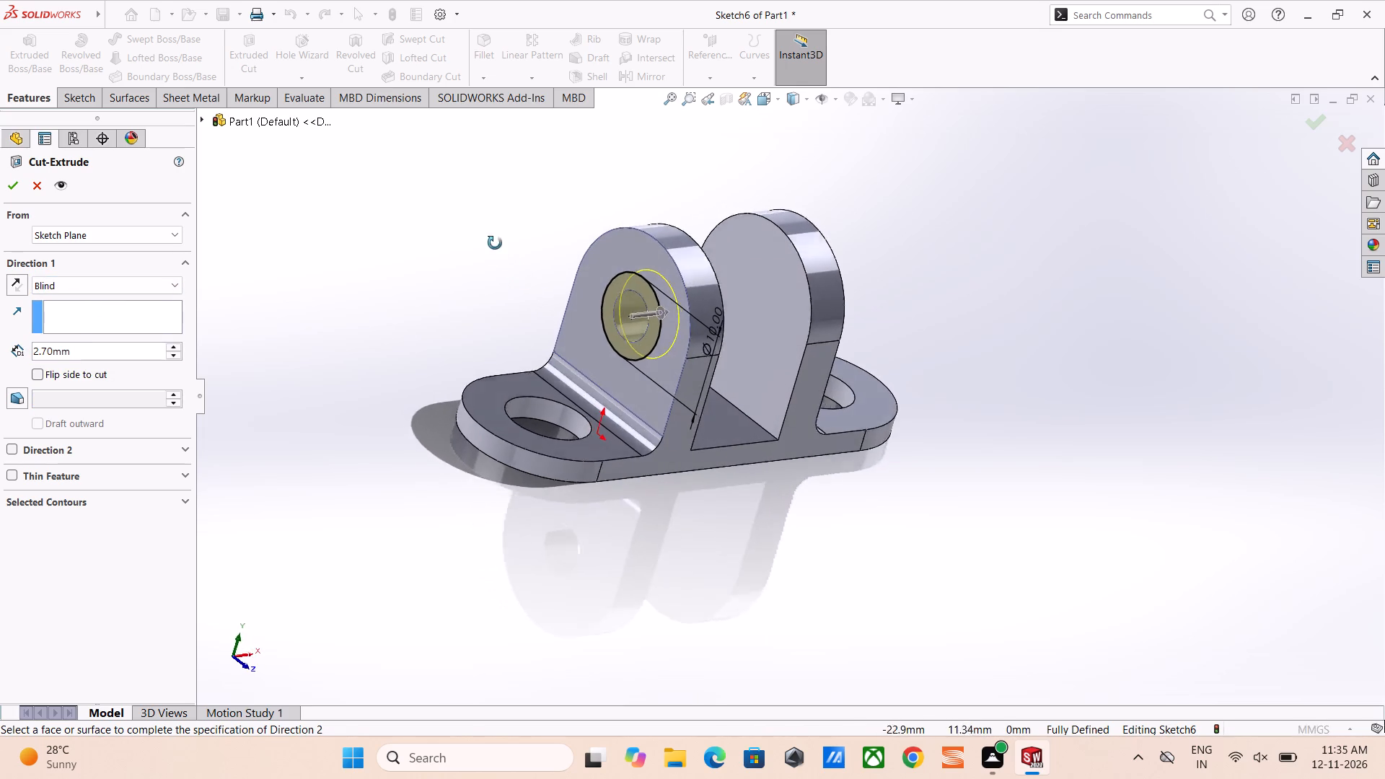
{"action": "middle_click_drag", "start_coordinate": [495, 243], "coordinate": [483, 227]}
{"action": "double_click", "coordinate": [114, 347]}
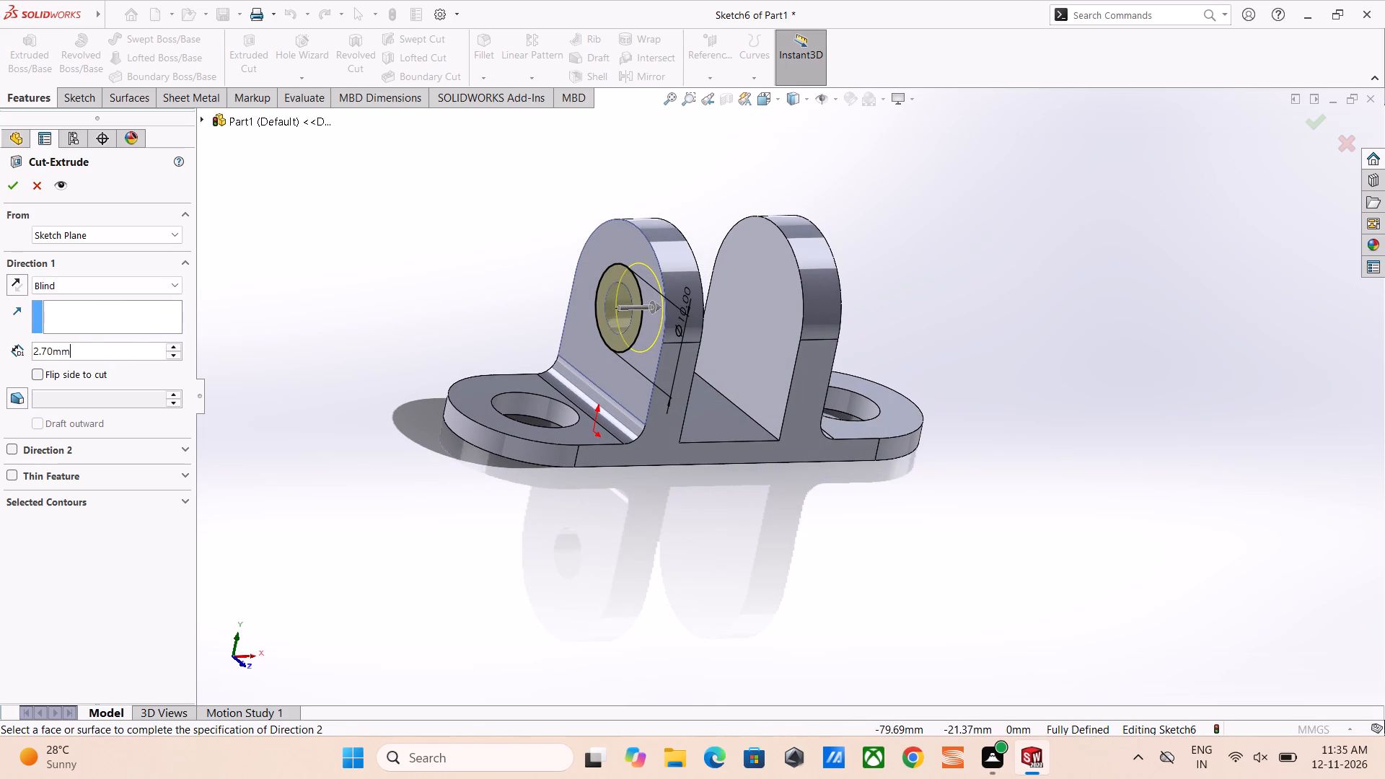
{"action": "type", "text": "2.5"}
{"action": "key", "text": "Return"}
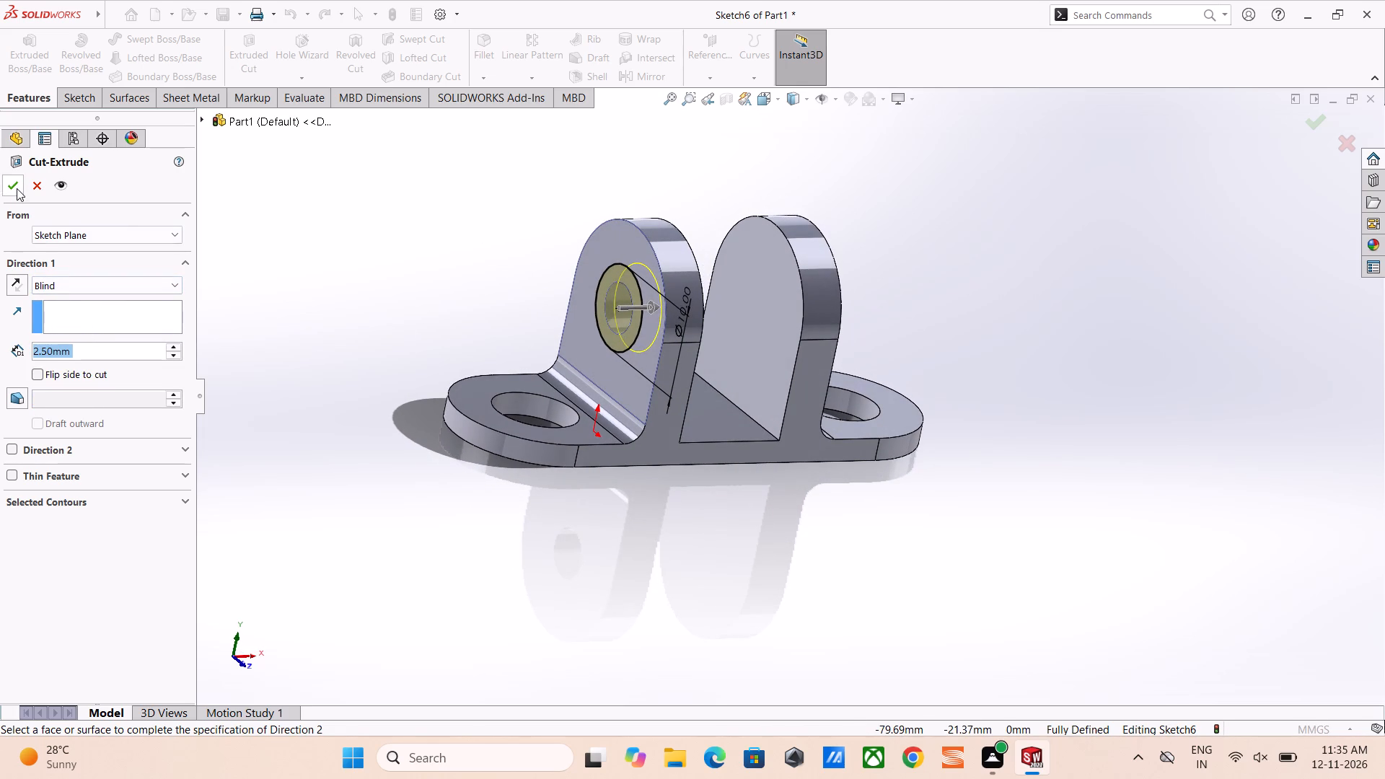
{"action": "left_click", "coordinate": [17, 188]}
{"action": "left_click", "coordinate": [533, 263]}
Mirror the 5.93 mm hole cut and the 10 mm counterbore cut about the Right Plane onto the opposite lug.
{"action": "middle_click_drag", "start_coordinate": [578, 282], "coordinate": [641, 258]}
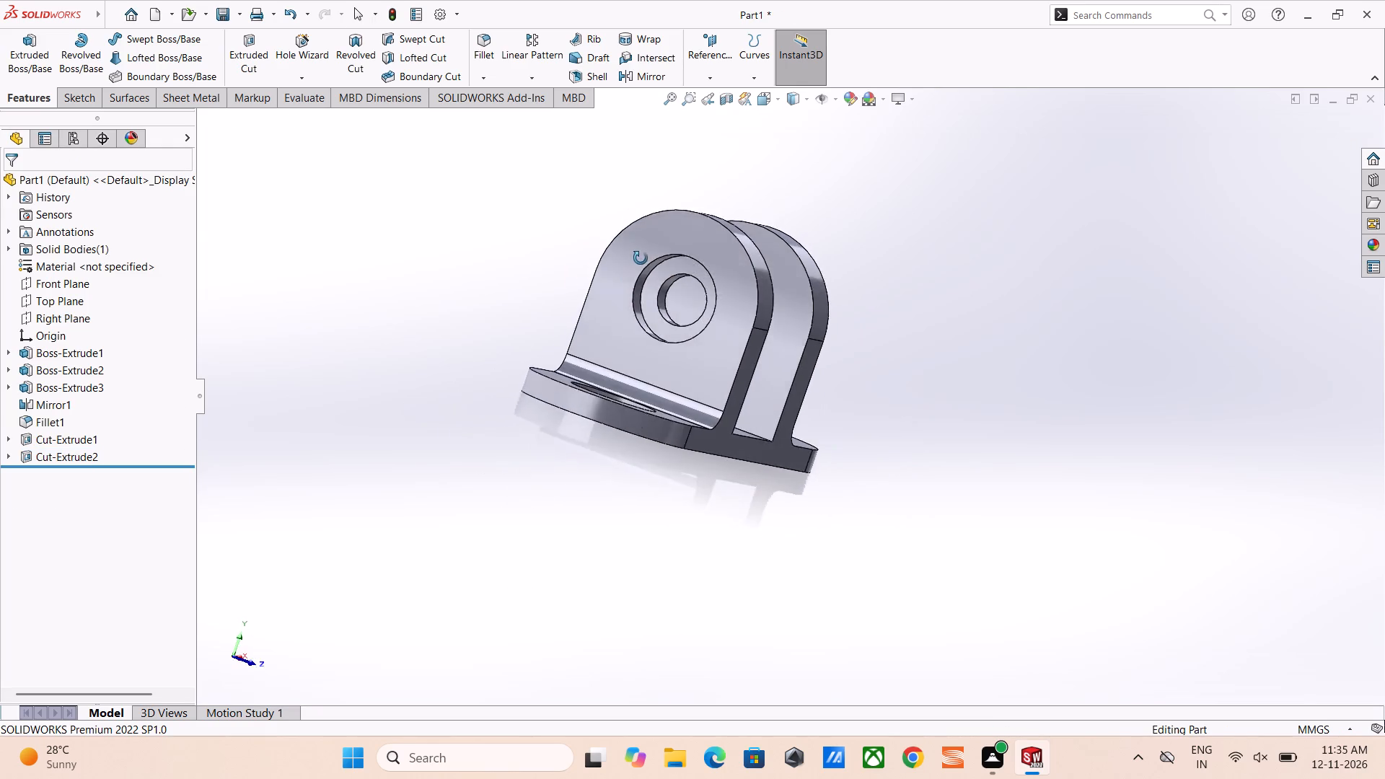
{"action": "middle_click_drag", "start_coordinate": [641, 258], "coordinate": [612, 244]}
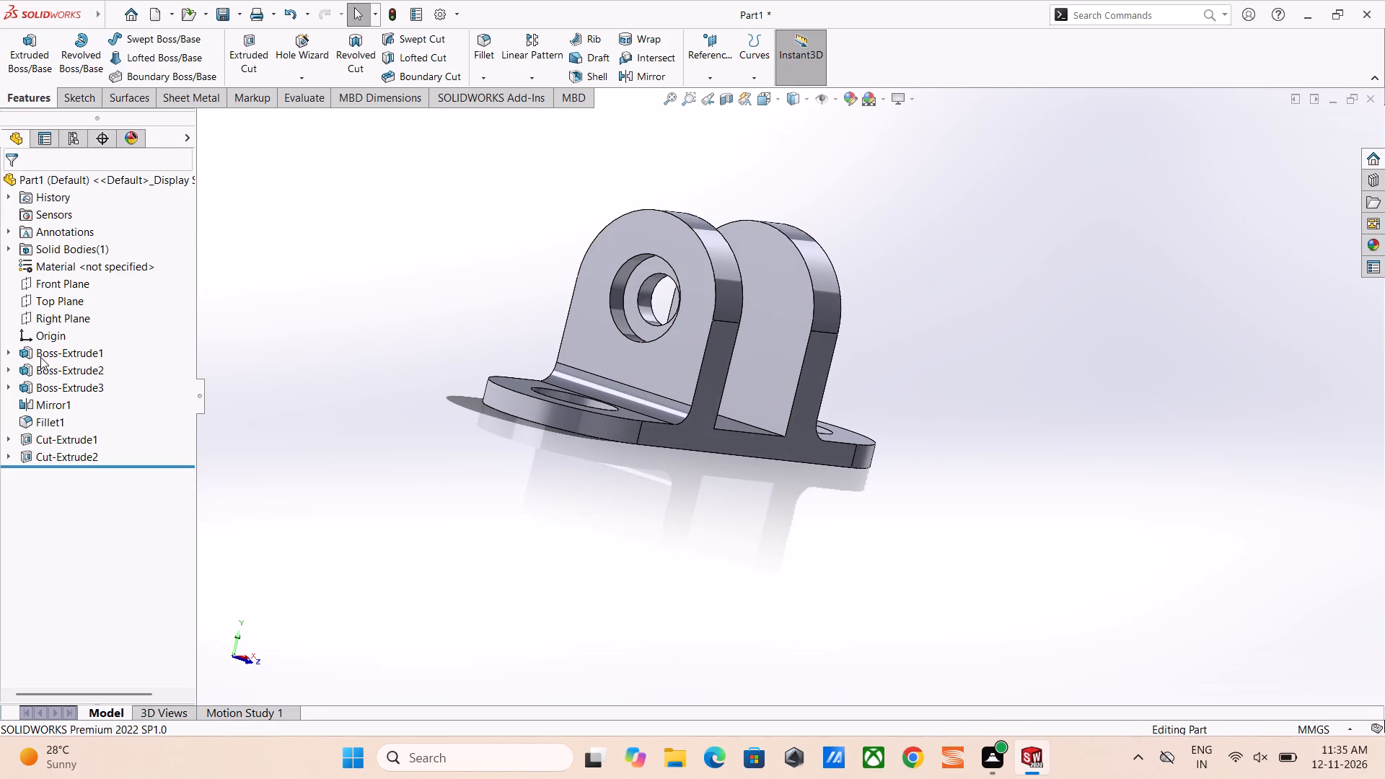
{"action": "left_click", "coordinate": [56, 317]}
{"action": "scroll", "coordinate": [899, 277], "scroll_direction": "up", "scroll_amount": 1}
{"action": "middle_click_drag", "start_coordinate": [889, 282], "coordinate": [843, 308]}
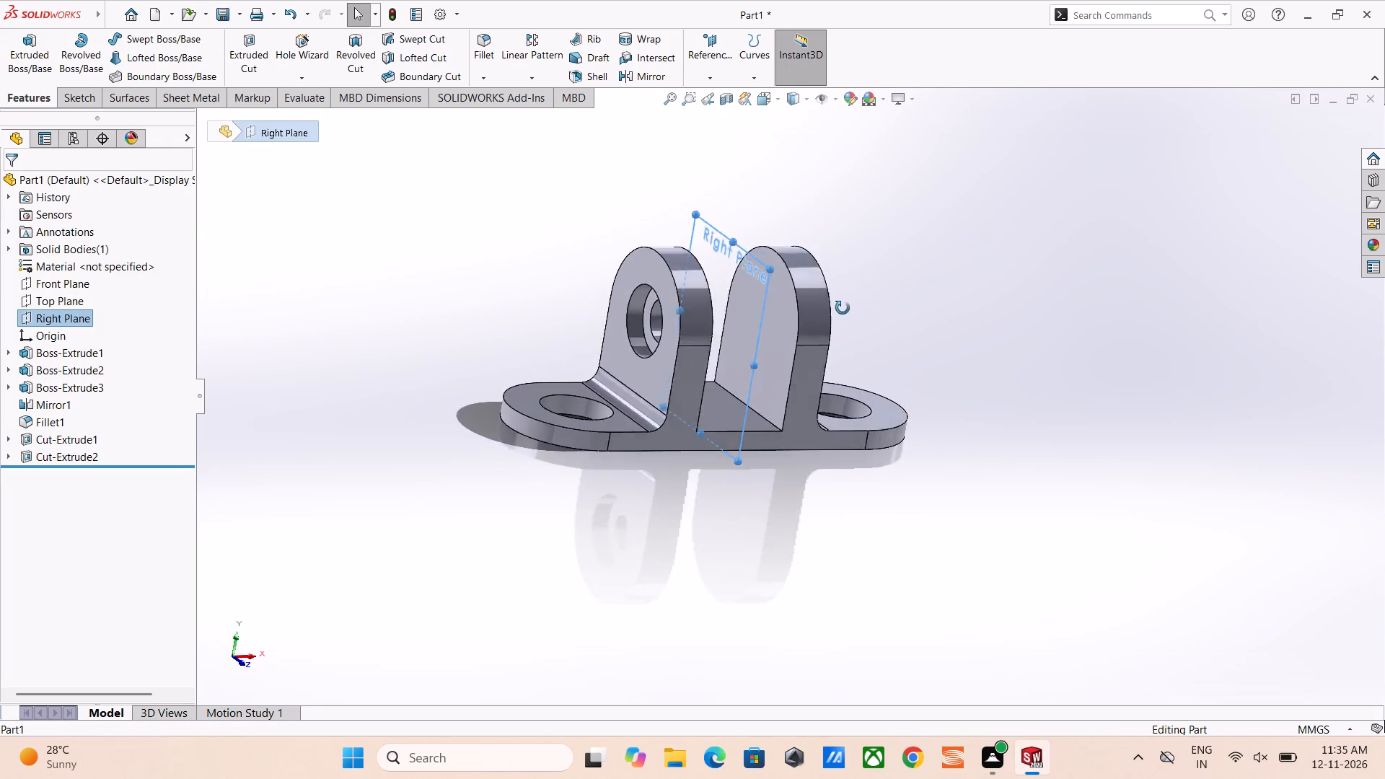
{"action": "middle_click_drag", "start_coordinate": [843, 308], "coordinate": [804, 337]}
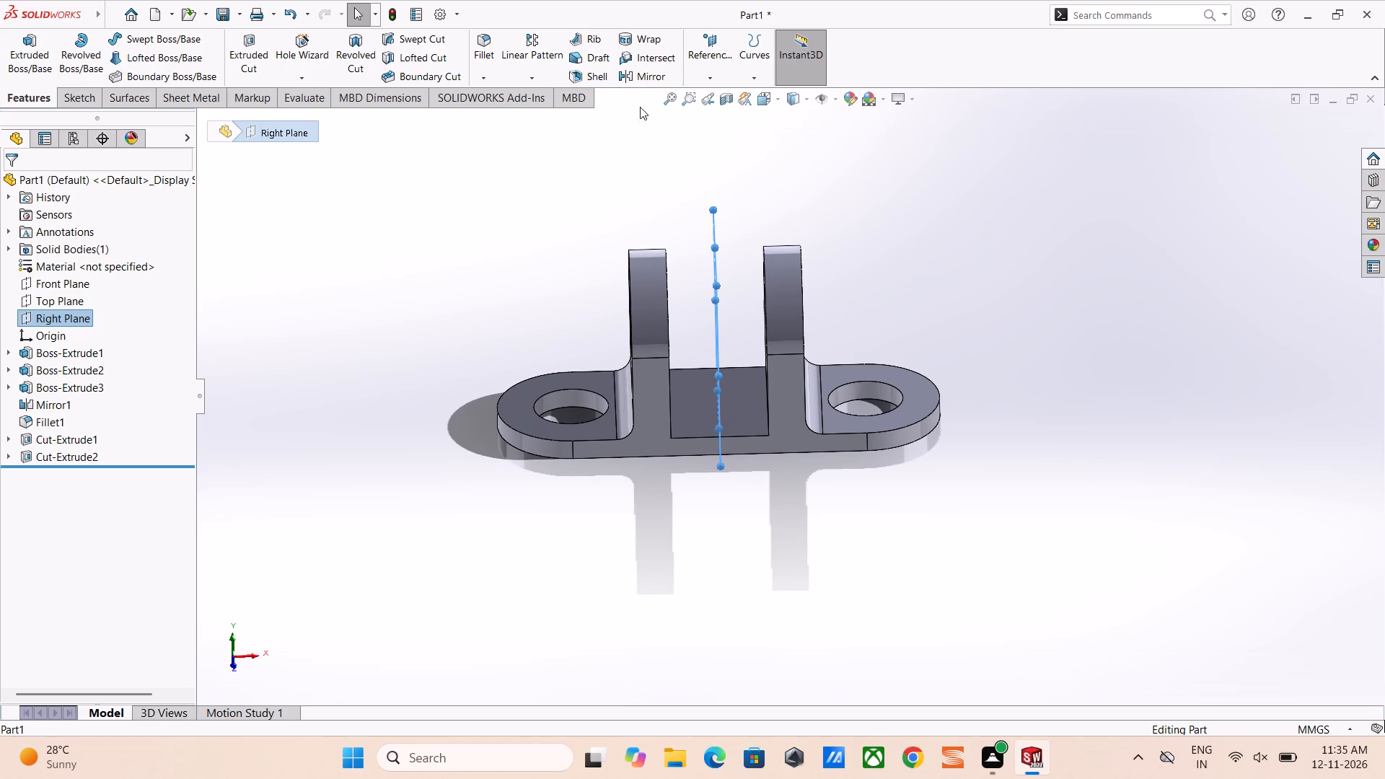
{"action": "left_click", "coordinate": [714, 82]}
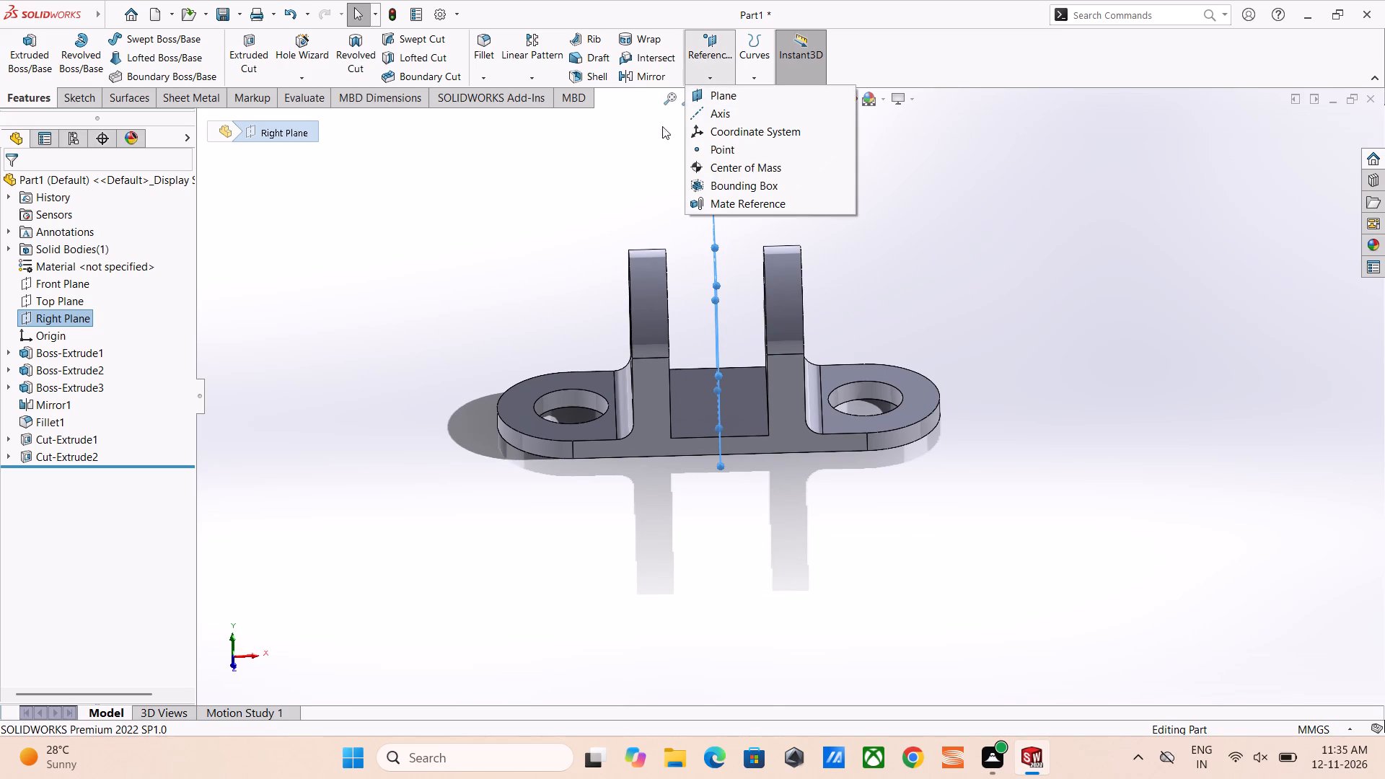
{"action": "left_click", "coordinate": [623, 167]}
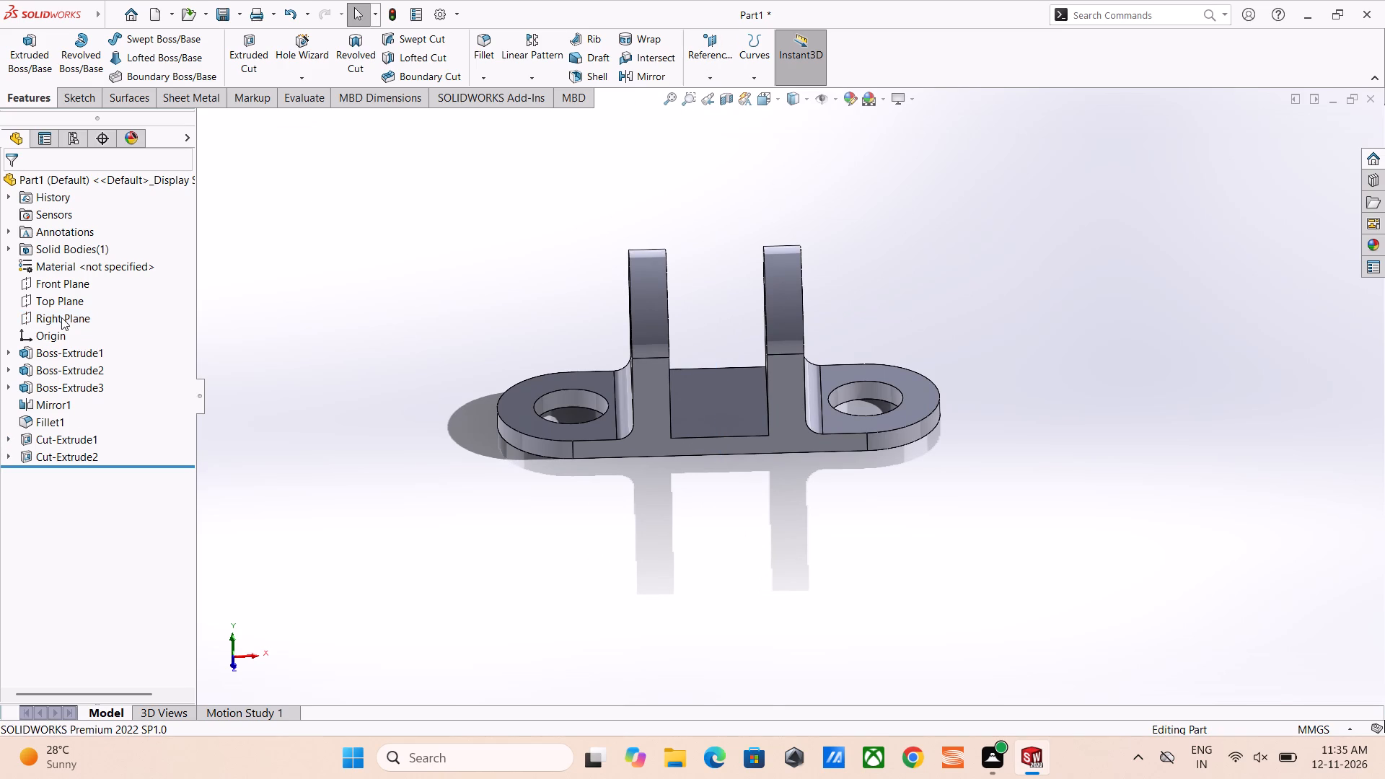
{"action": "left_click", "coordinate": [61, 317]}
{"action": "left_click", "coordinate": [633, 71]}
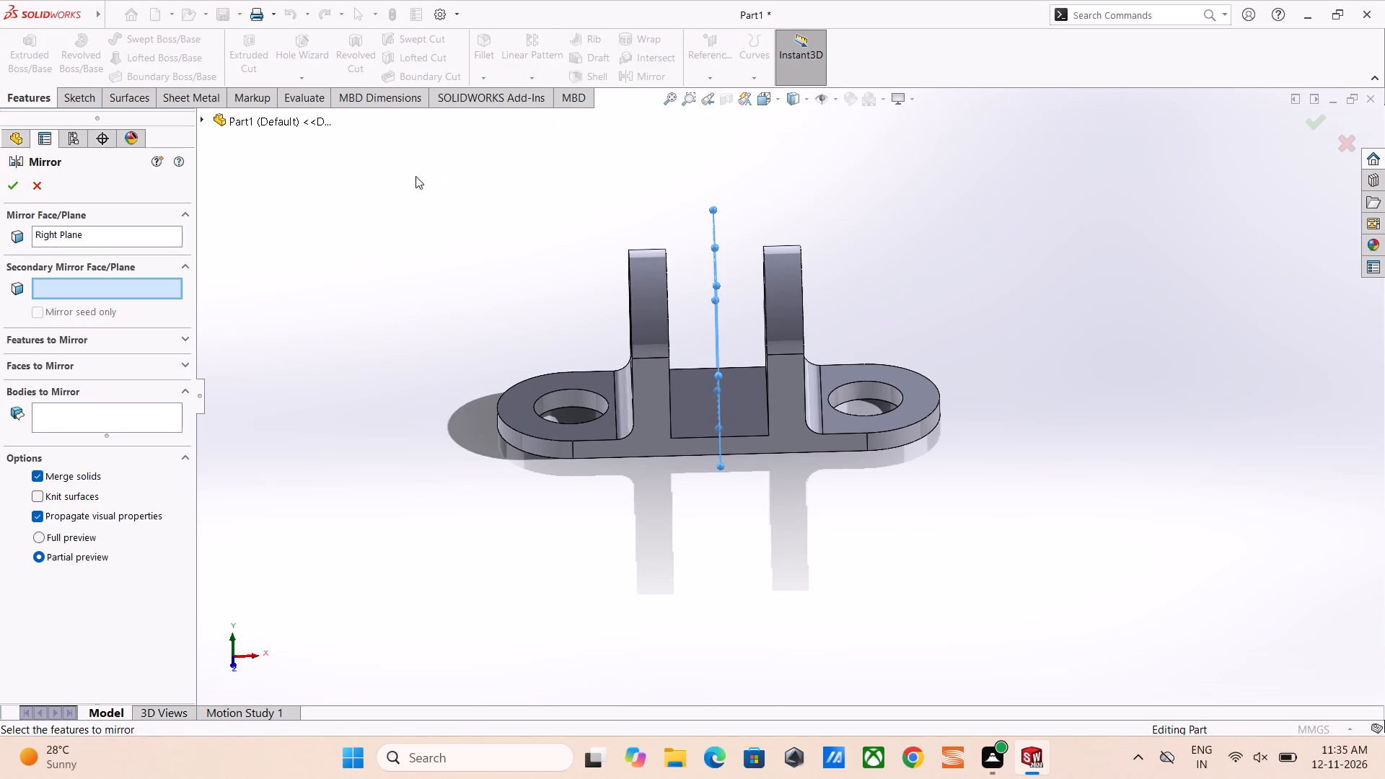
{"action": "left_click", "coordinate": [201, 115]}
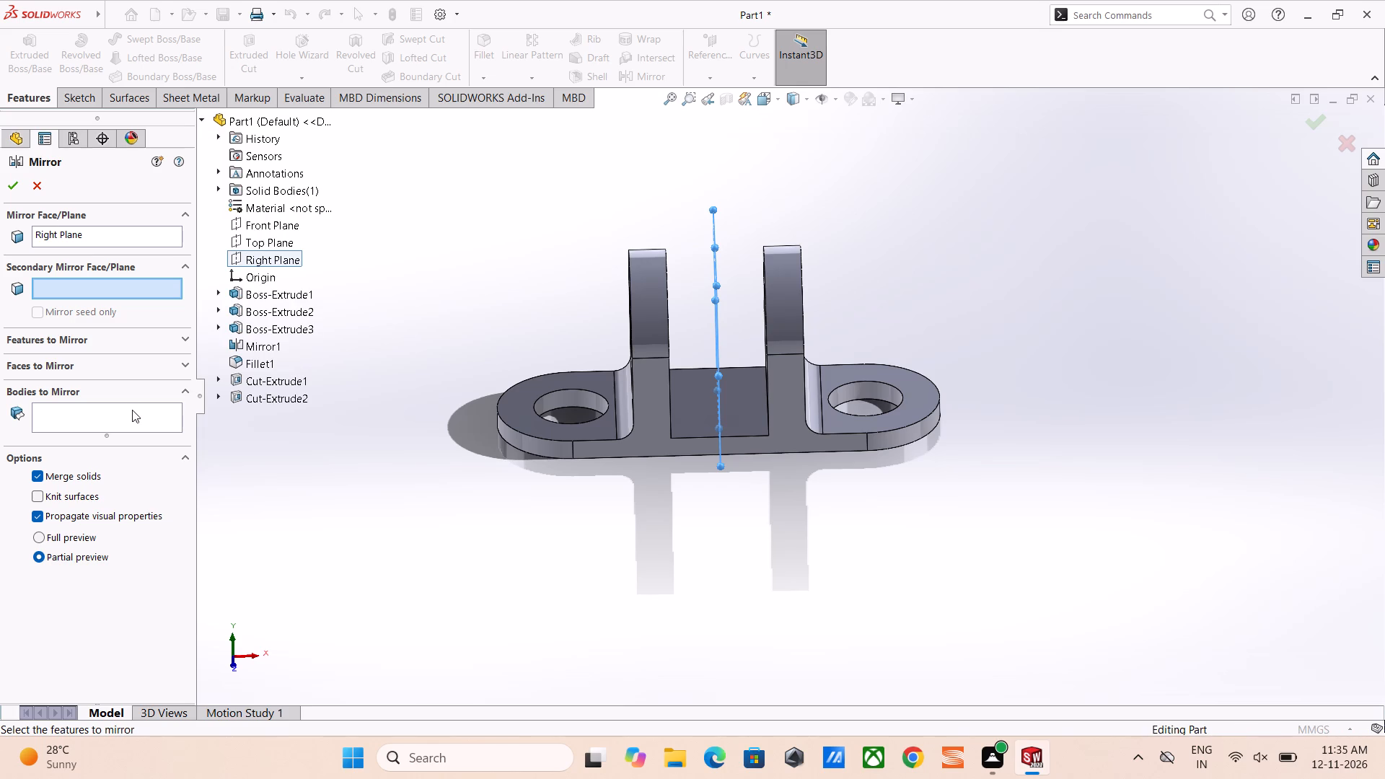
{"action": "left_click", "coordinate": [152, 341]}
{"action": "left_click", "coordinate": [256, 380]}
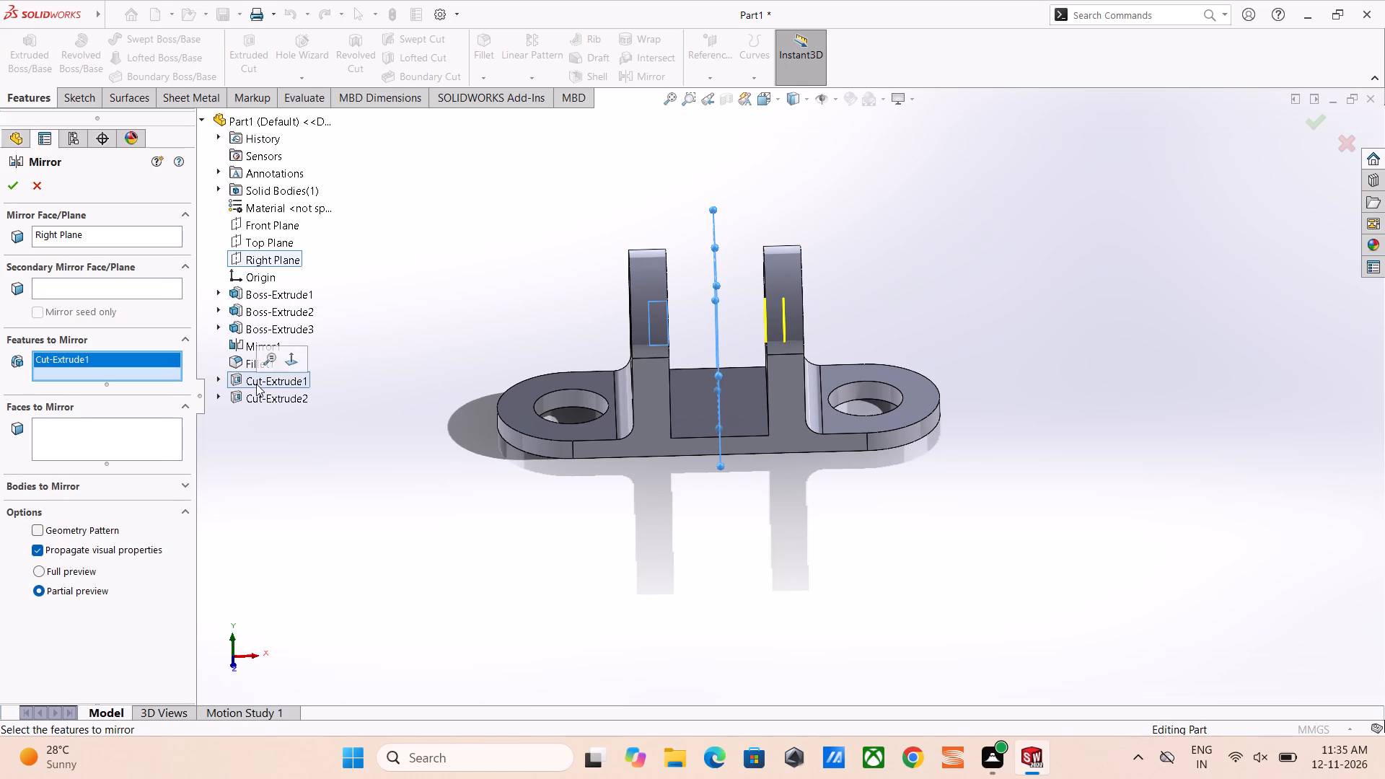
{"action": "left_click", "coordinate": [258, 396]}
{"action": "left_click", "coordinate": [14, 182]}
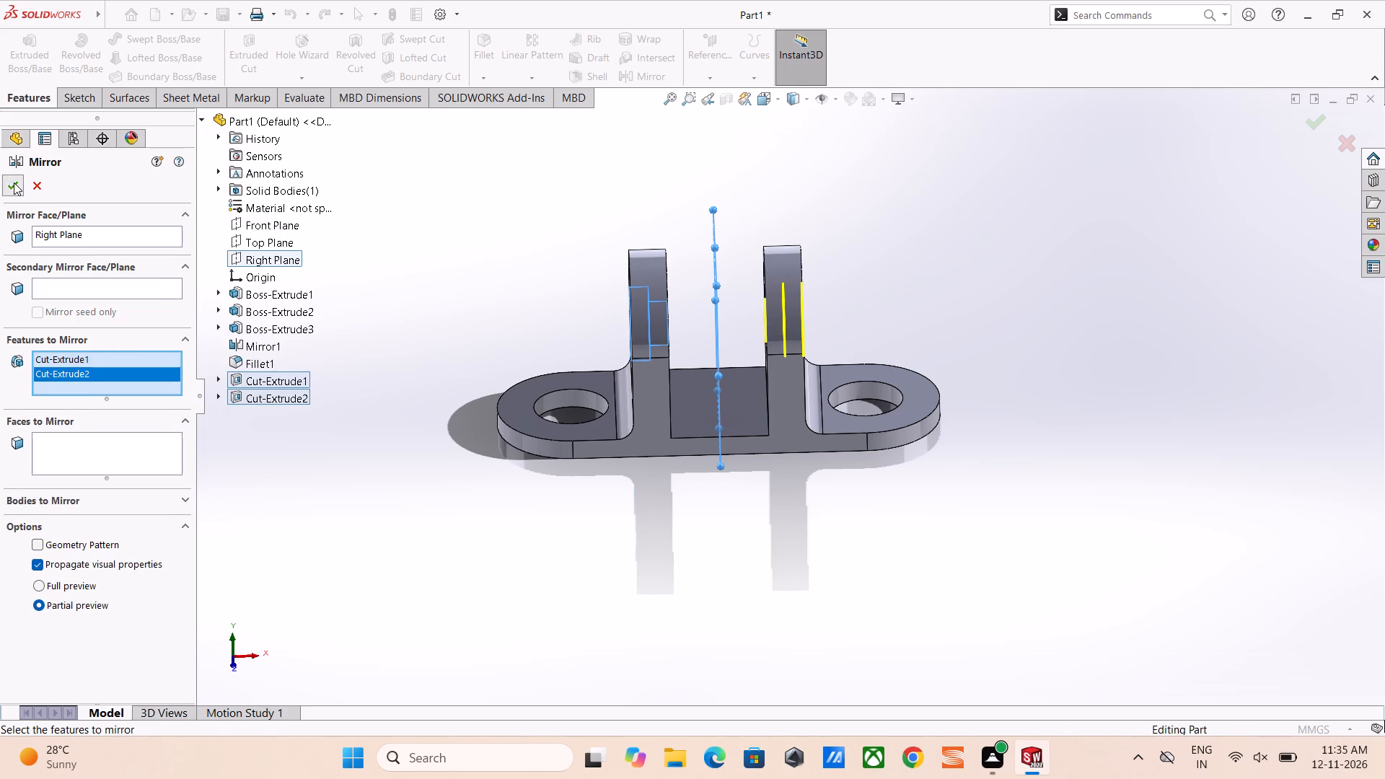
{"action": "left_click", "coordinate": [941, 250]}
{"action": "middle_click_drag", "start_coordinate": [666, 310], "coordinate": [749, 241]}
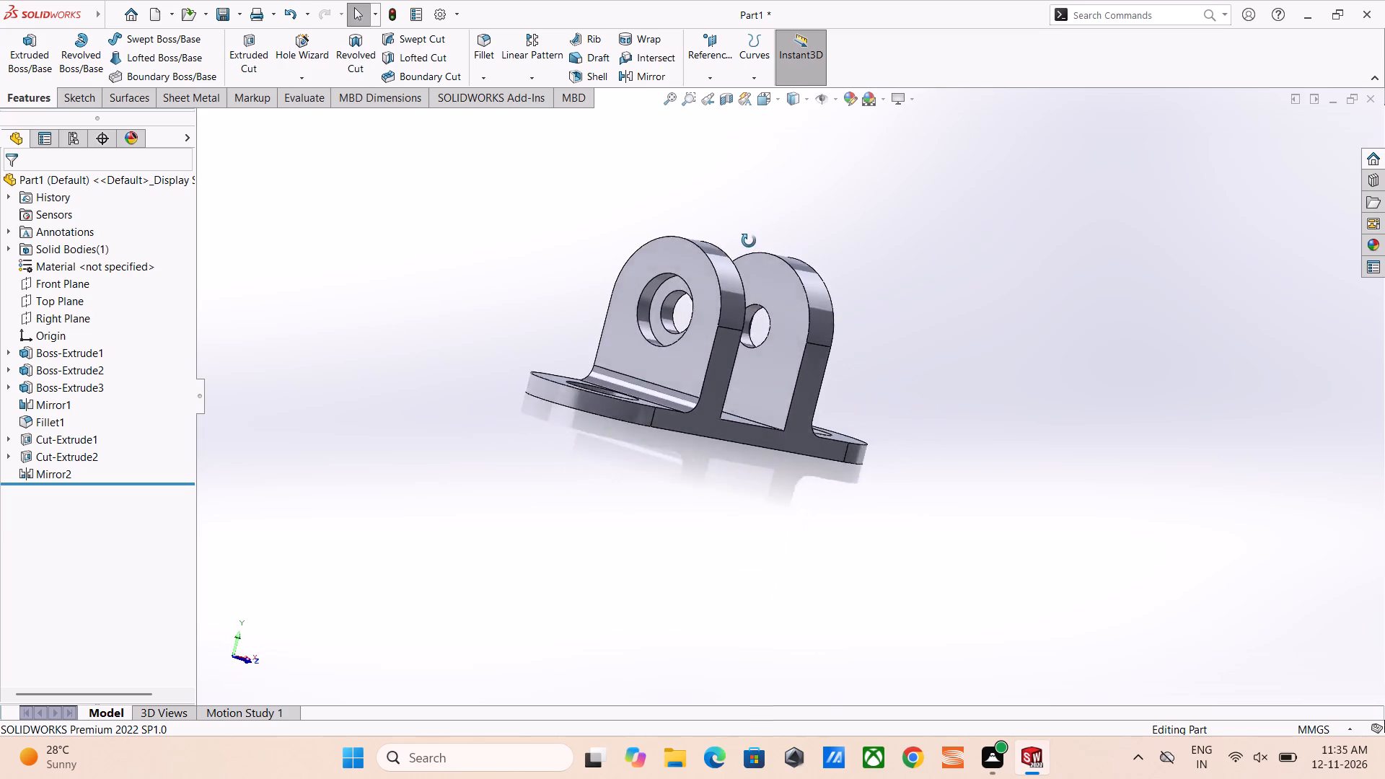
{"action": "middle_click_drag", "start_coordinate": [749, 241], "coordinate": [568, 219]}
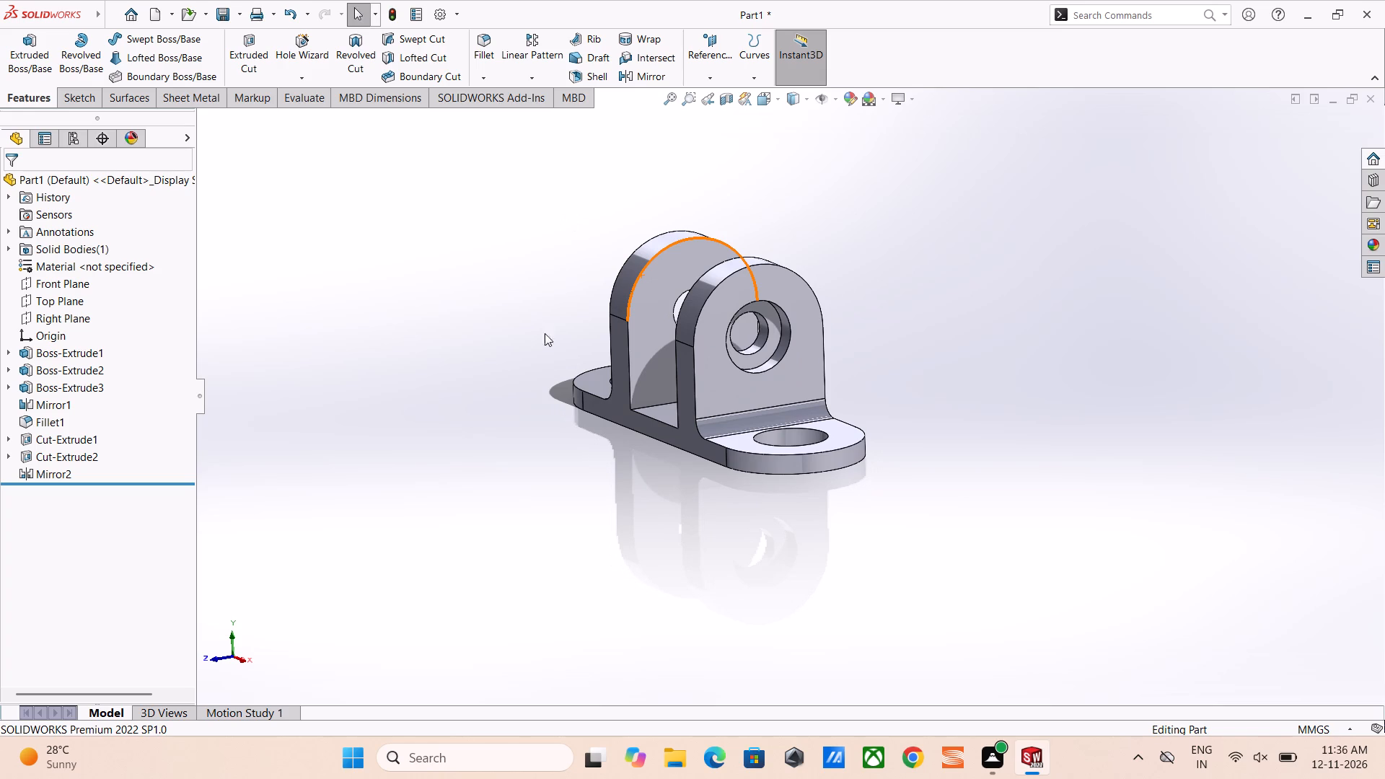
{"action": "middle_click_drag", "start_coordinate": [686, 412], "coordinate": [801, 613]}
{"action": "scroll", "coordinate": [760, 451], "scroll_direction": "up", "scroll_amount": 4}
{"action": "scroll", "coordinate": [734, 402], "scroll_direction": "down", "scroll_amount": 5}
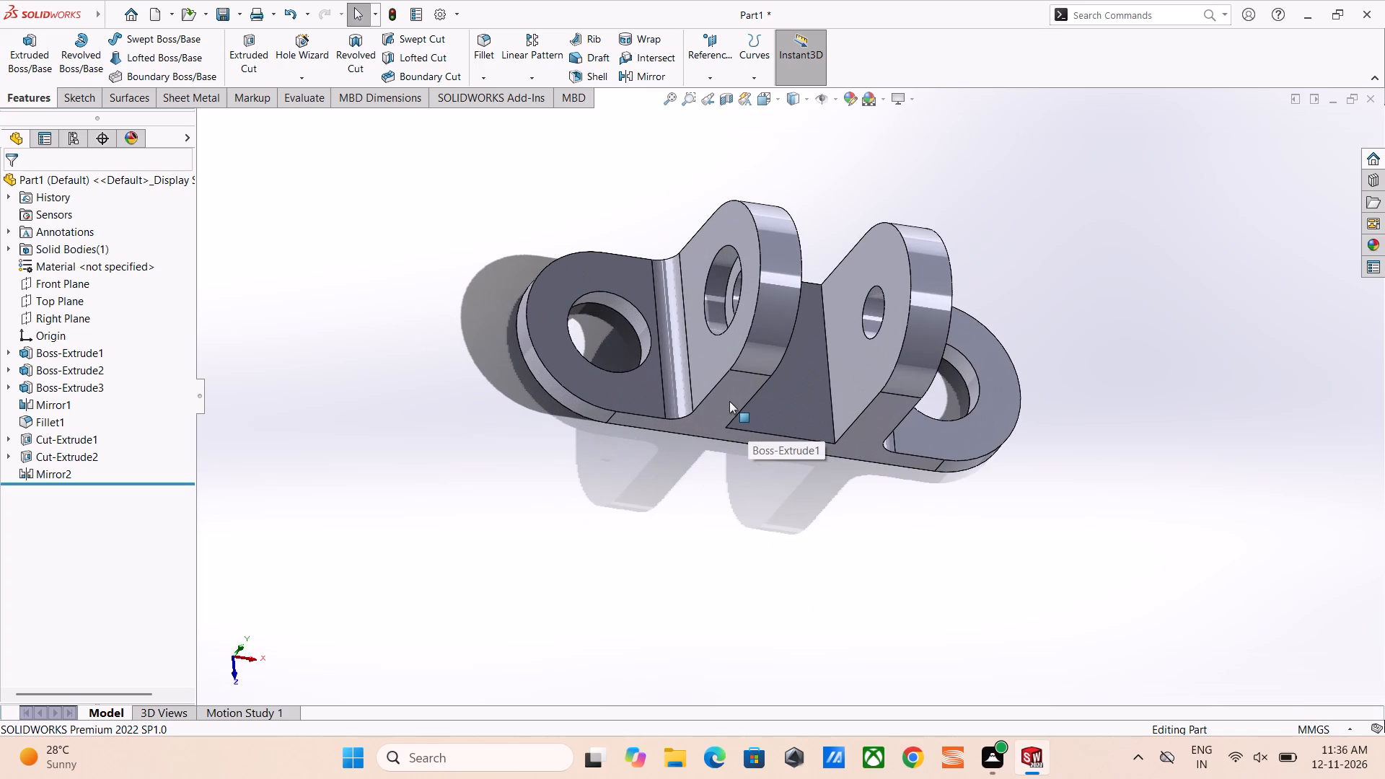
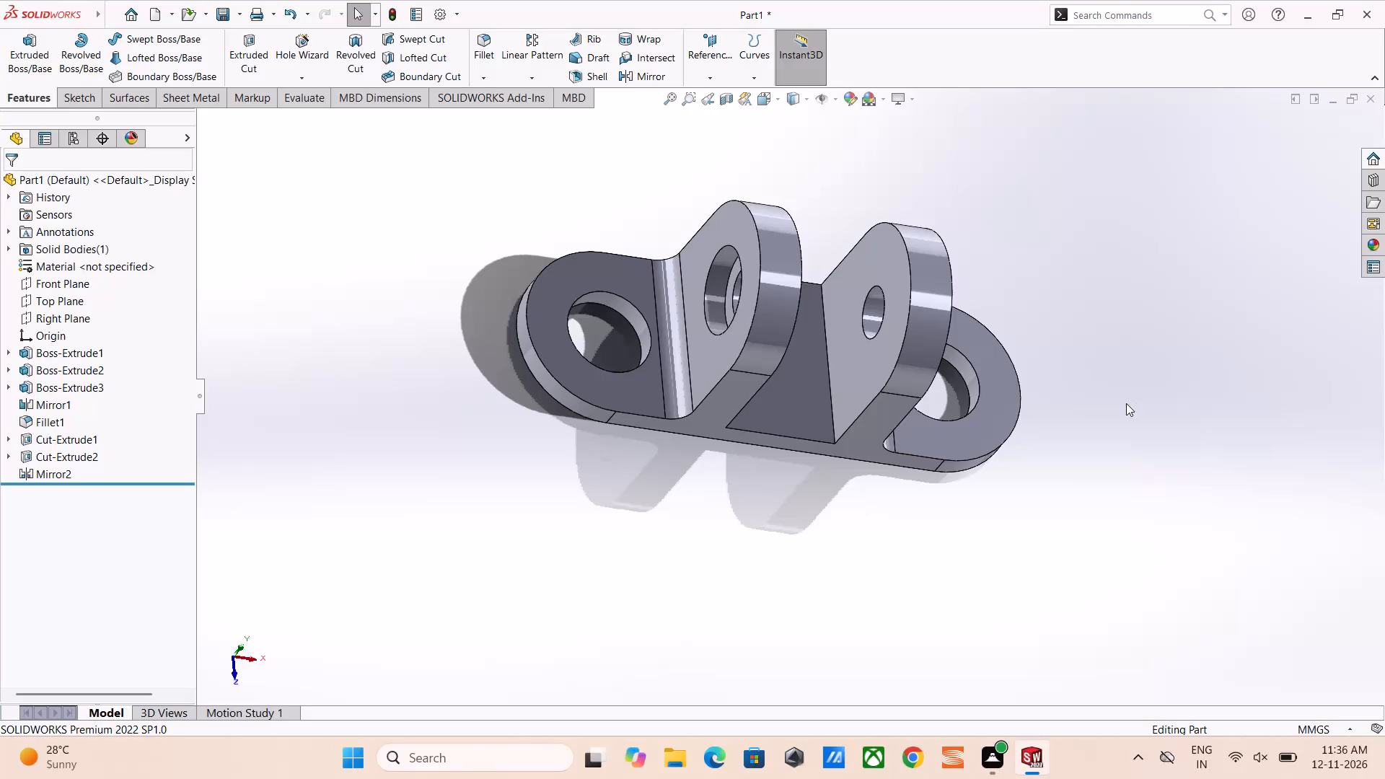
Examine the modelled bracket from several sides, checking the mirrored stepped holes, the lugs and the base fillets.
{"action": "left_click", "coordinate": [1126, 403]}
{"action": "left_click", "coordinate": [1113, 434]}
{"action": "middle_click_drag", "start_coordinate": [953, 361], "coordinate": [804, 387]}
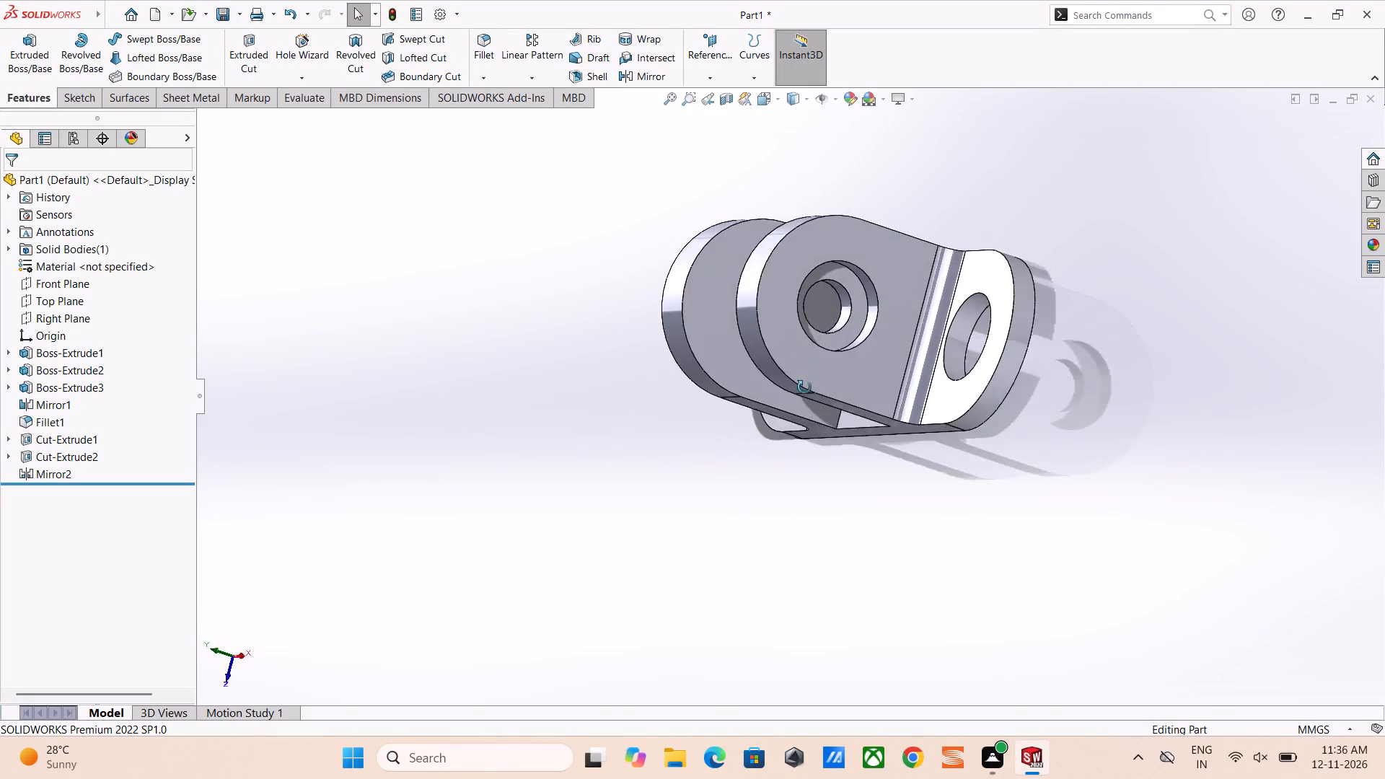
{"action": "middle_click_drag", "start_coordinate": [804, 387], "coordinate": [969, 203]}
{"action": "scroll", "coordinate": [892, 408], "scroll_direction": "down", "scroll_amount": 2}
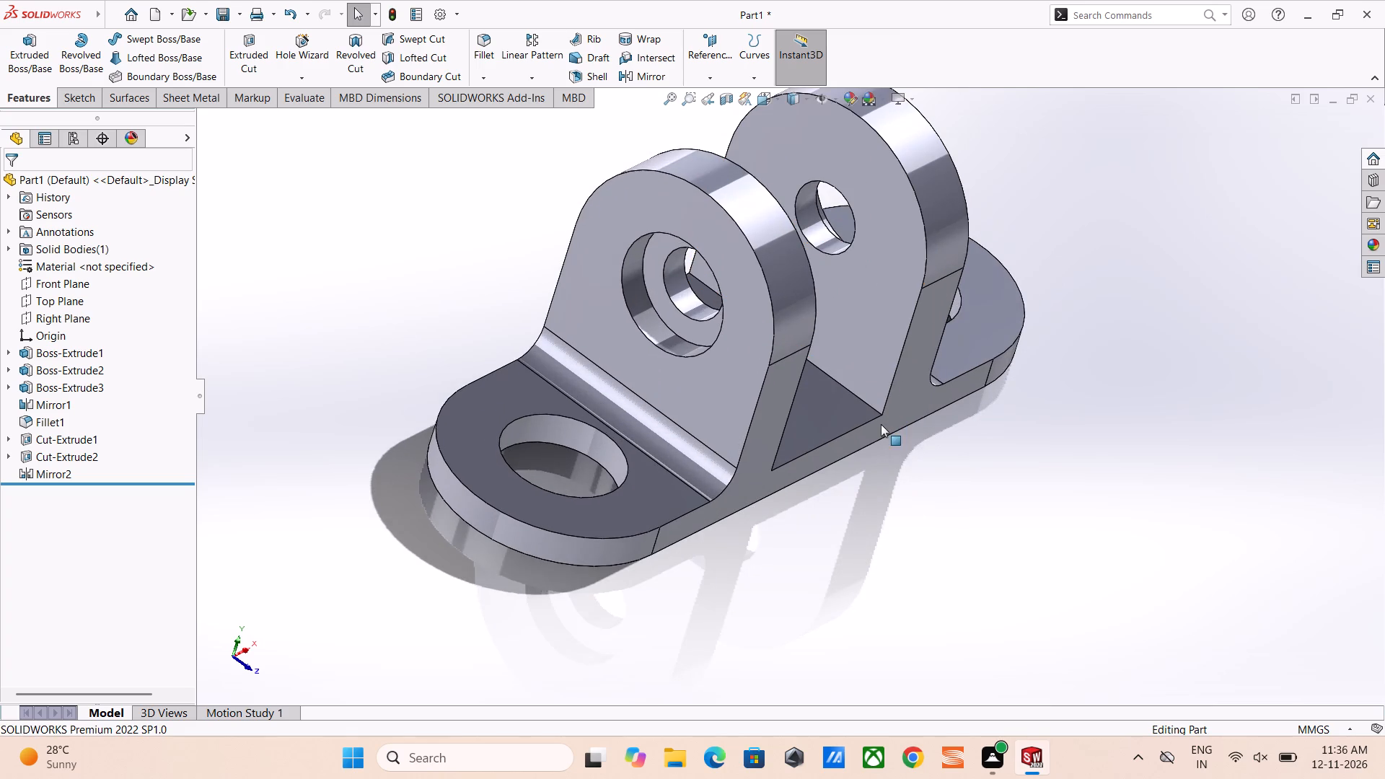
{"action": "middle_click_drag", "start_coordinate": [878, 416], "coordinate": [873, 348]}
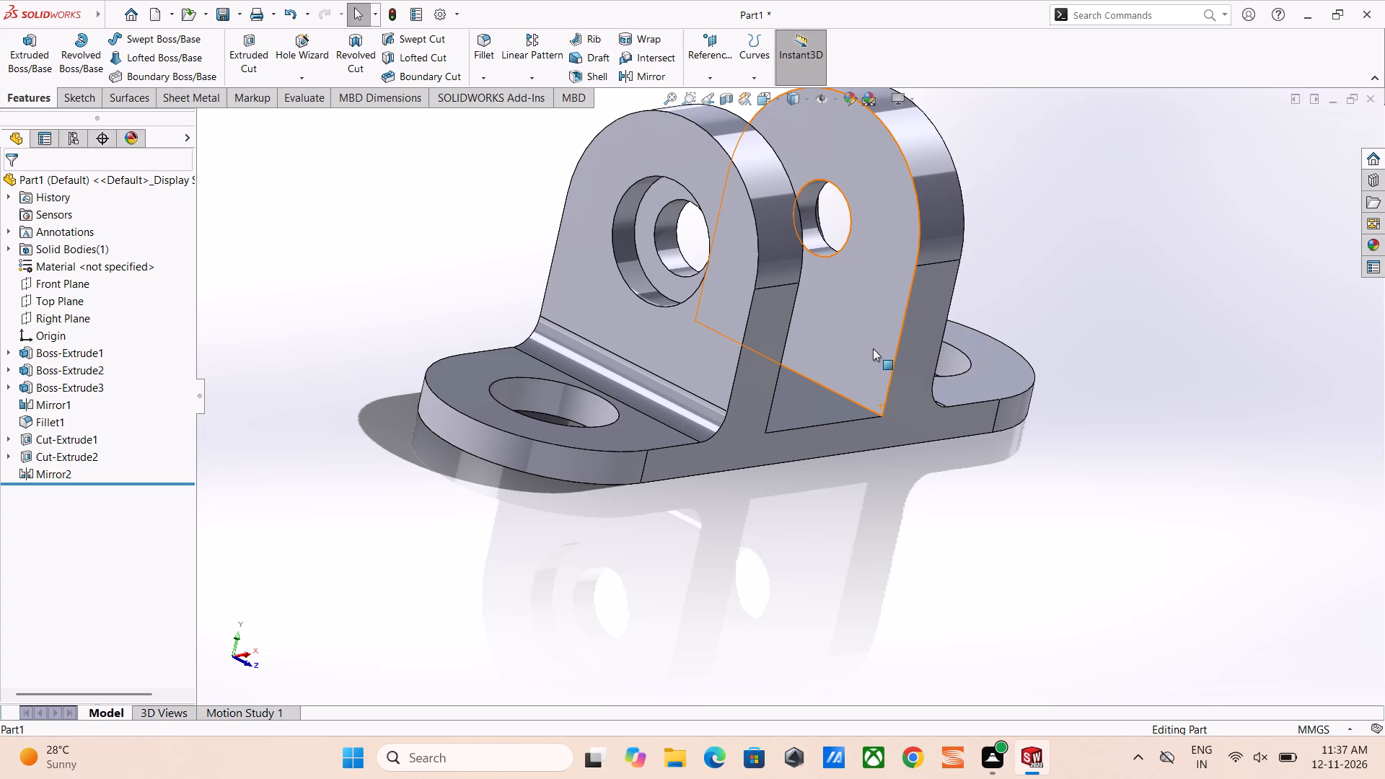
{"action": "scroll", "coordinate": [809, 539], "scroll_direction": "up", "scroll_amount": 4}
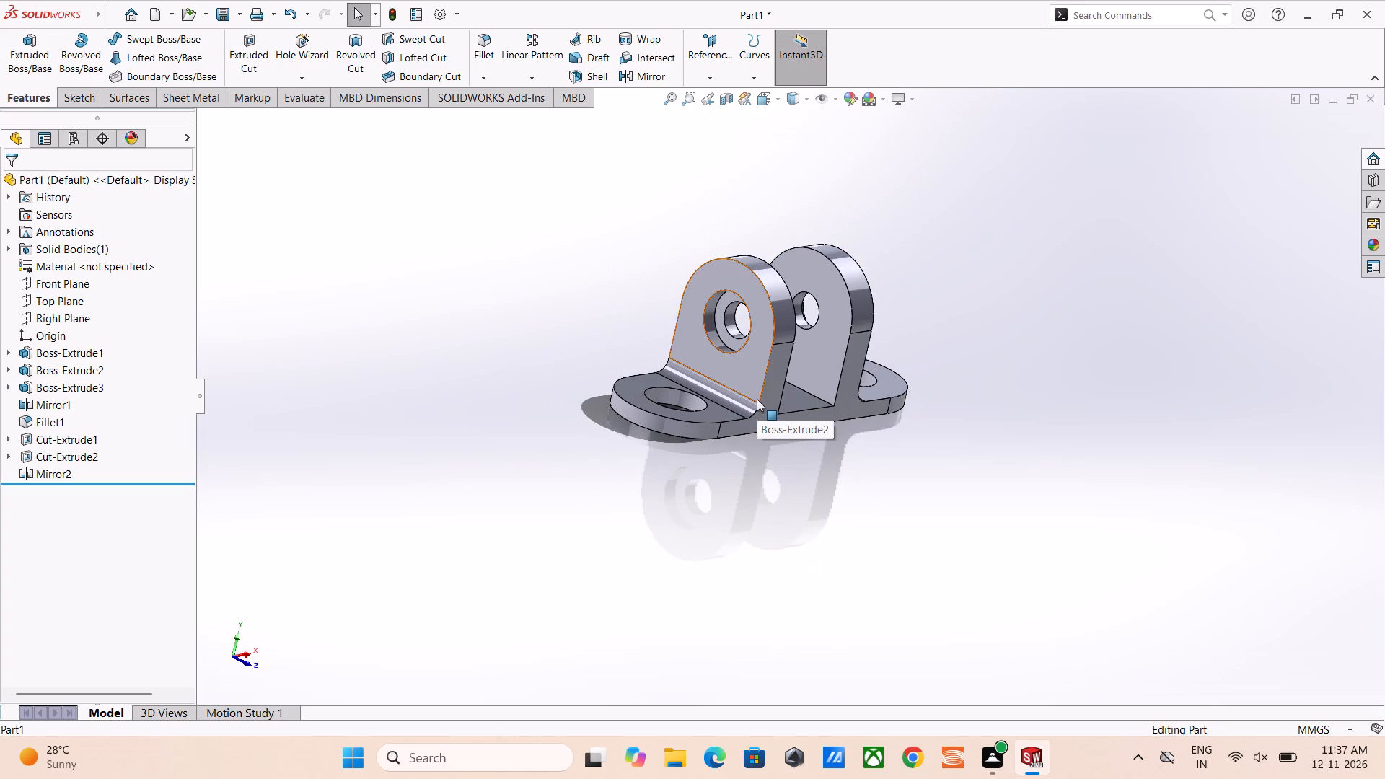
{"action": "scroll", "coordinate": [757, 399], "scroll_direction": "down", "scroll_amount": 1}
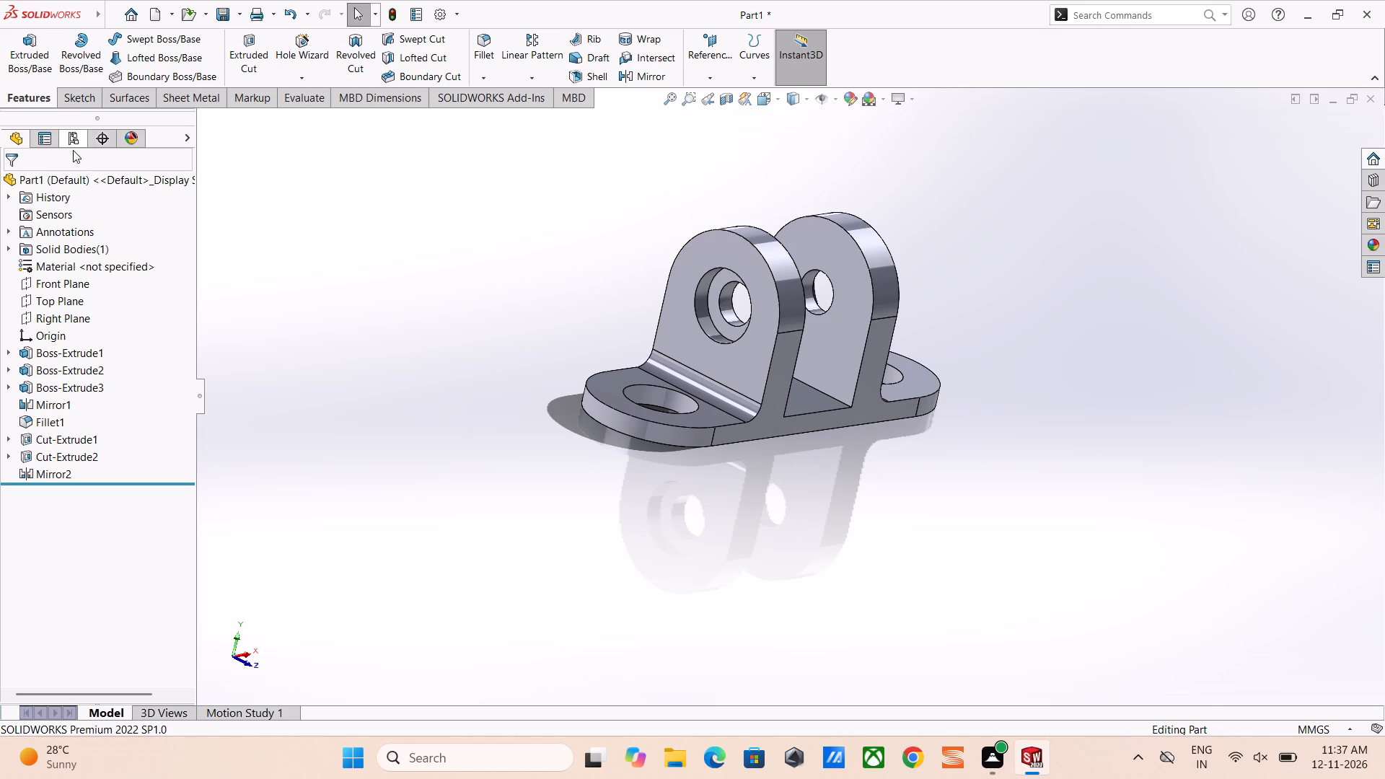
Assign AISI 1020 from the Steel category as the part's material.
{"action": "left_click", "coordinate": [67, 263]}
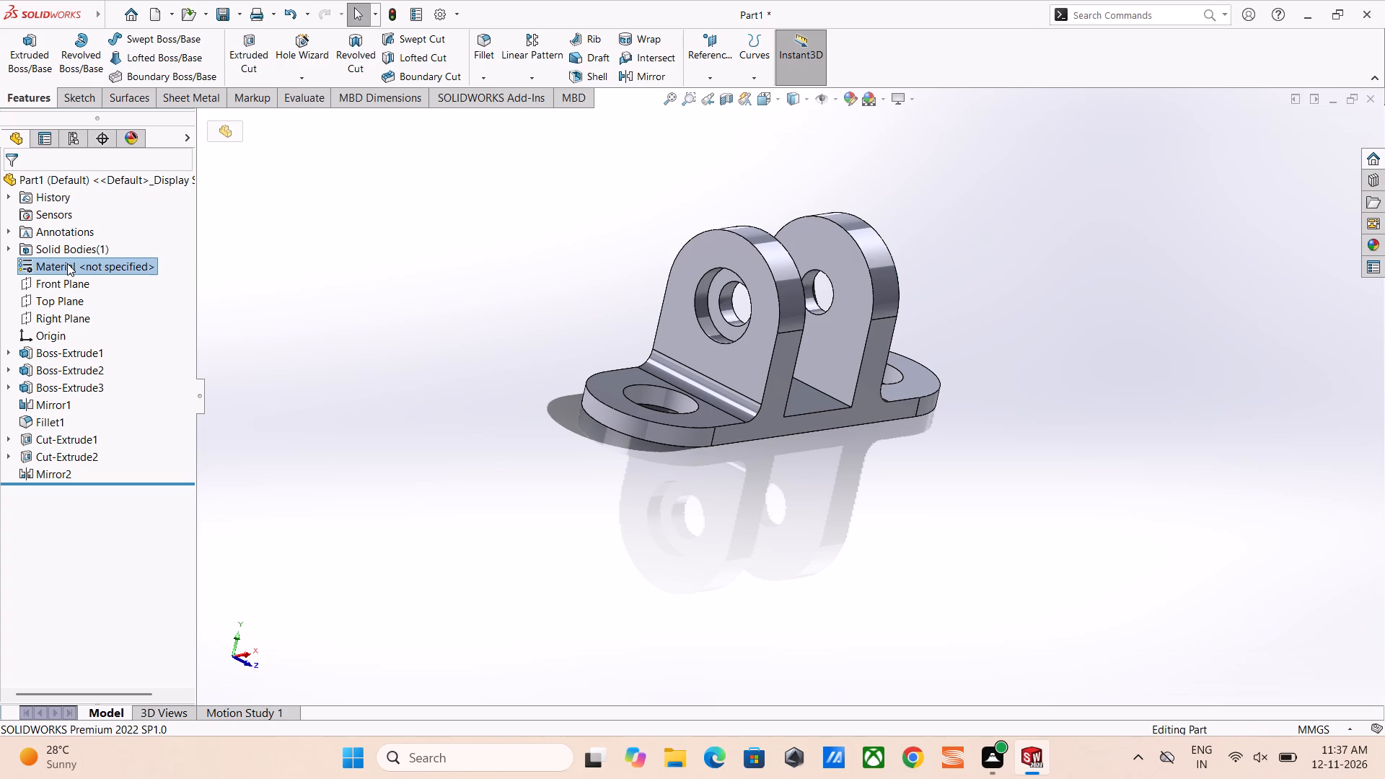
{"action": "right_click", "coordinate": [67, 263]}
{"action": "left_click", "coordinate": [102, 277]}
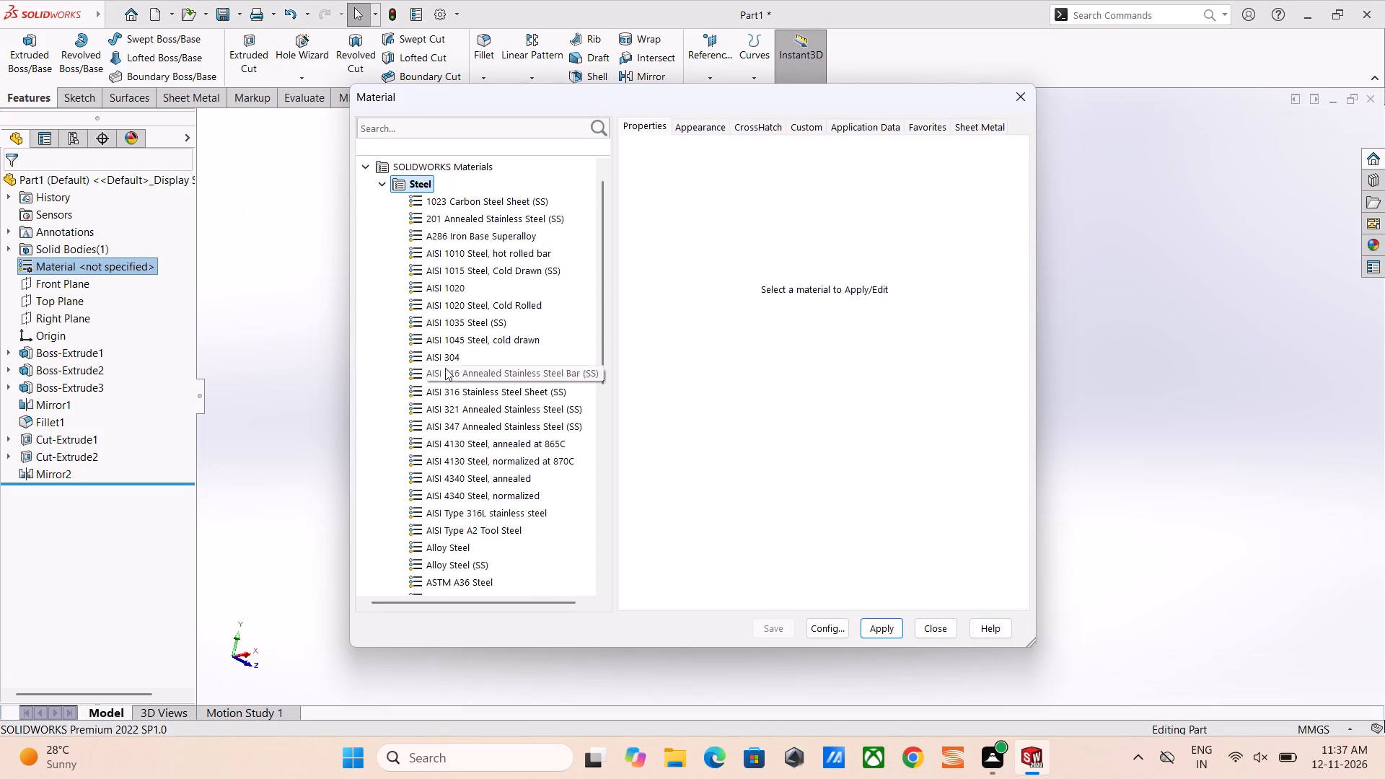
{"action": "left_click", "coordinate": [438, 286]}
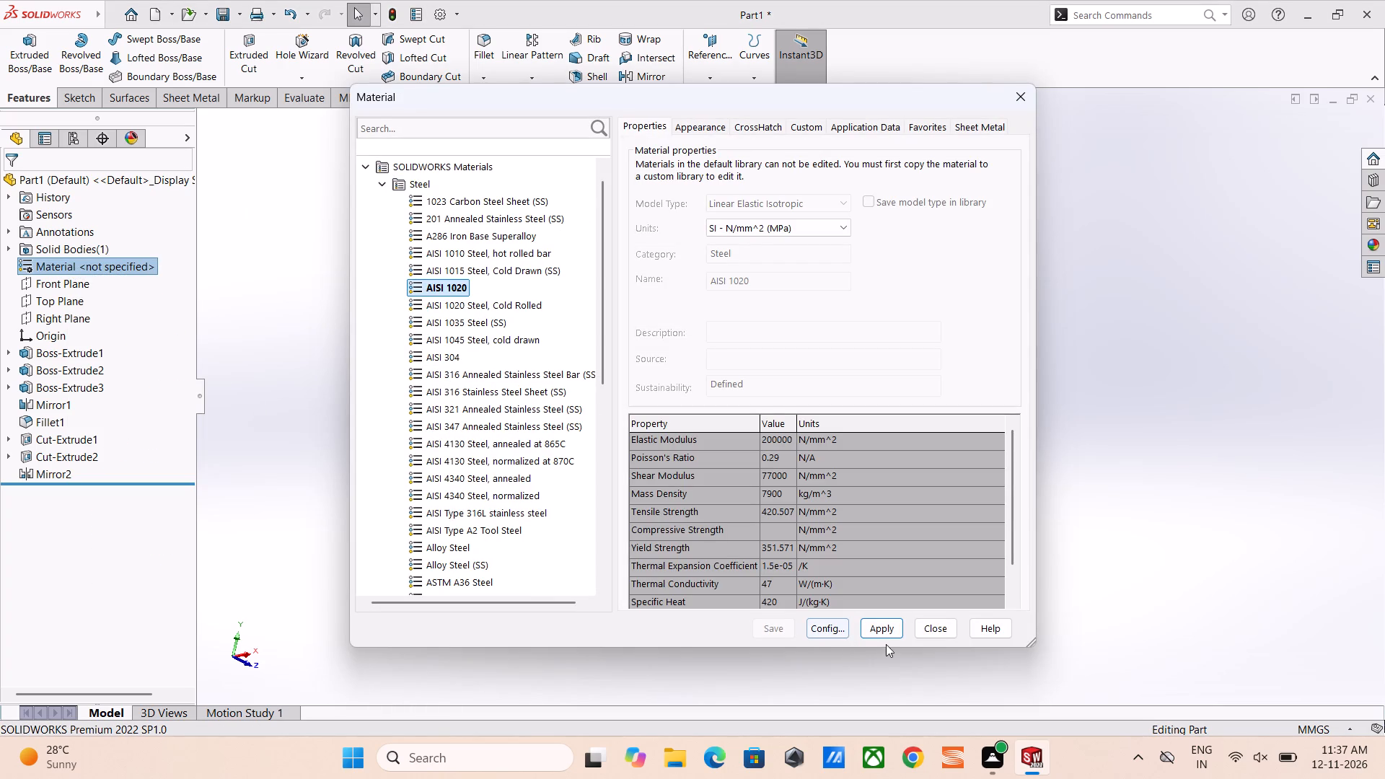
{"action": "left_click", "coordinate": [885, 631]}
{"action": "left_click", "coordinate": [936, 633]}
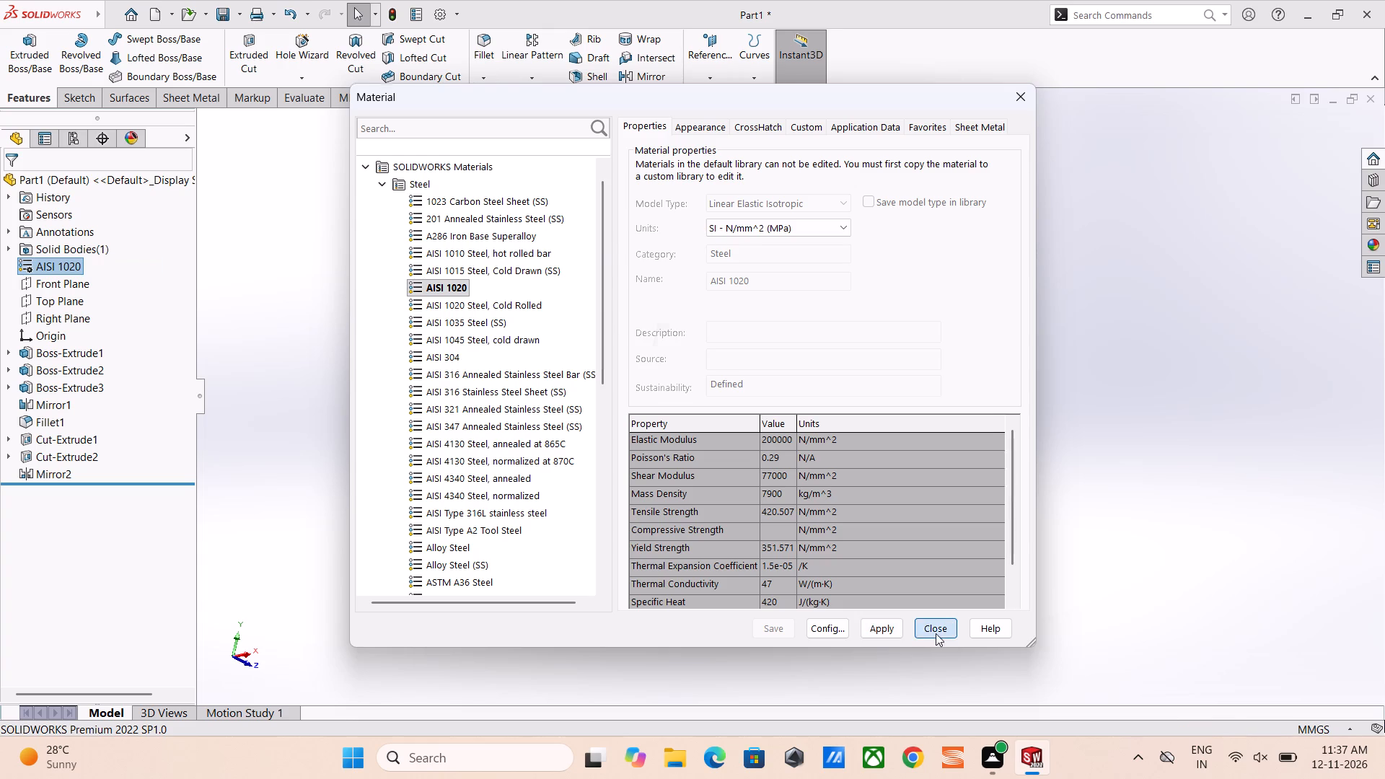
Examine the bracket's steel appearance from several angles and set the view to Isometric.
{"action": "scroll", "coordinate": [787, 364], "scroll_direction": "down", "scroll_amount": 3}
{"action": "middle_click_drag", "start_coordinate": [830, 317], "coordinate": [778, 477]}
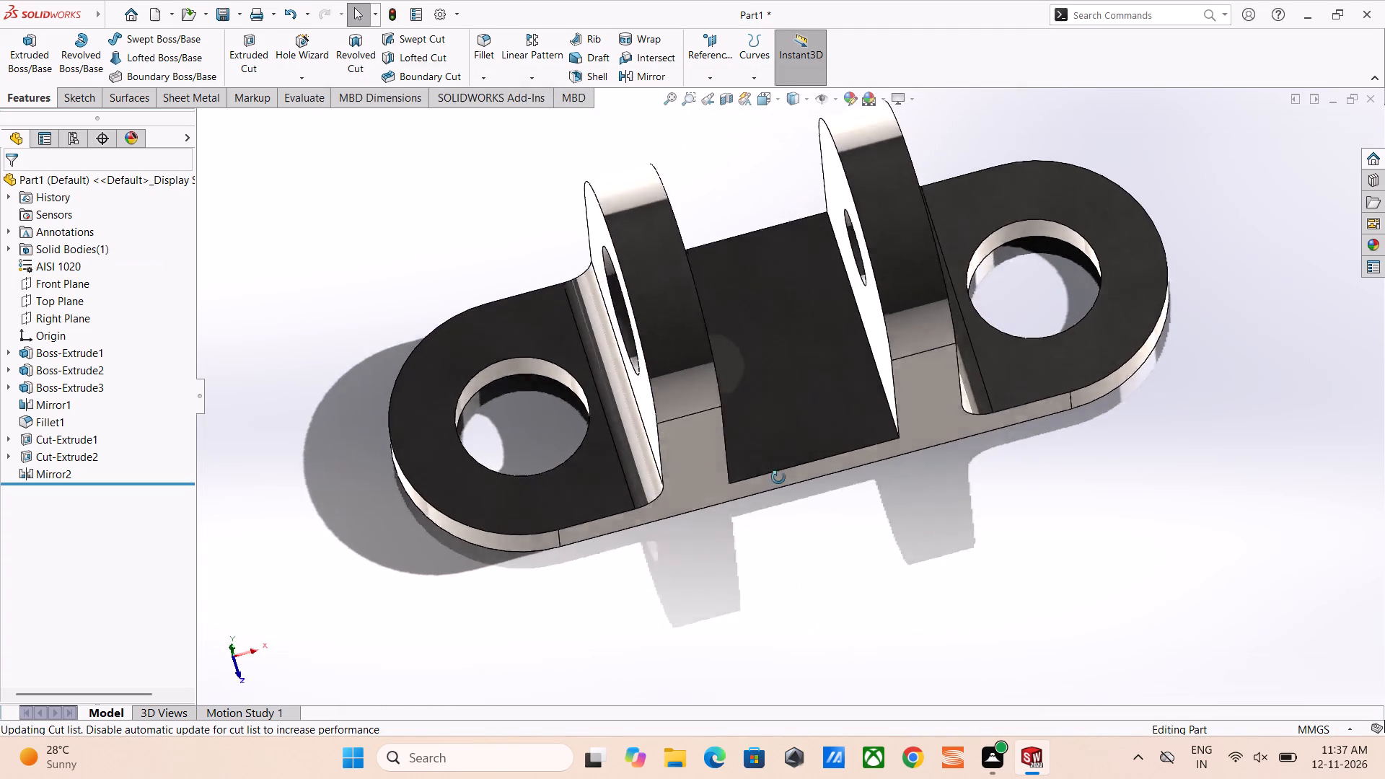
{"action": "middle_click_drag", "start_coordinate": [778, 477], "coordinate": [810, 502]}
{"action": "middle_click_drag", "start_coordinate": [745, 389], "coordinate": [796, 250]}
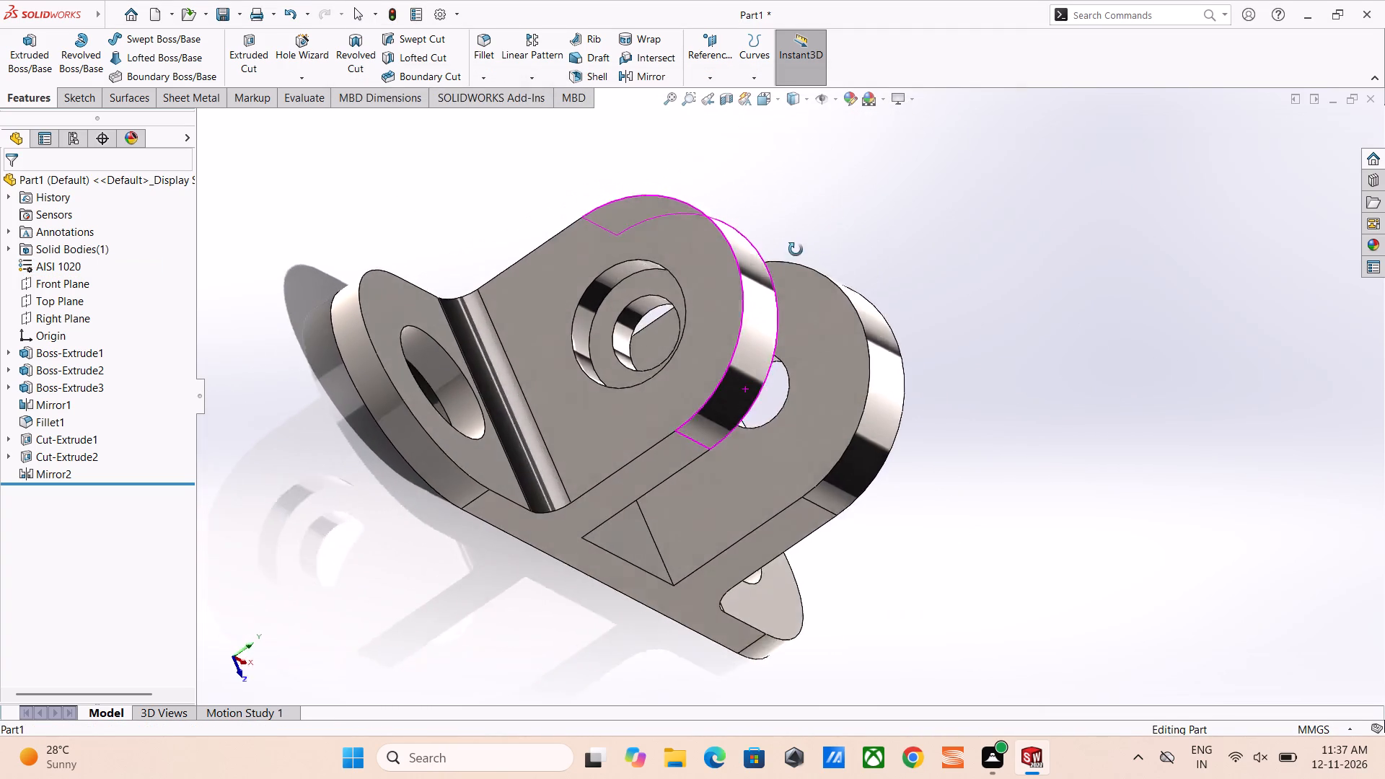
{"action": "middle_click_drag", "start_coordinate": [796, 250], "coordinate": [786, 217]}
{"action": "middle_click_drag", "start_coordinate": [926, 408], "coordinate": [742, 383]}
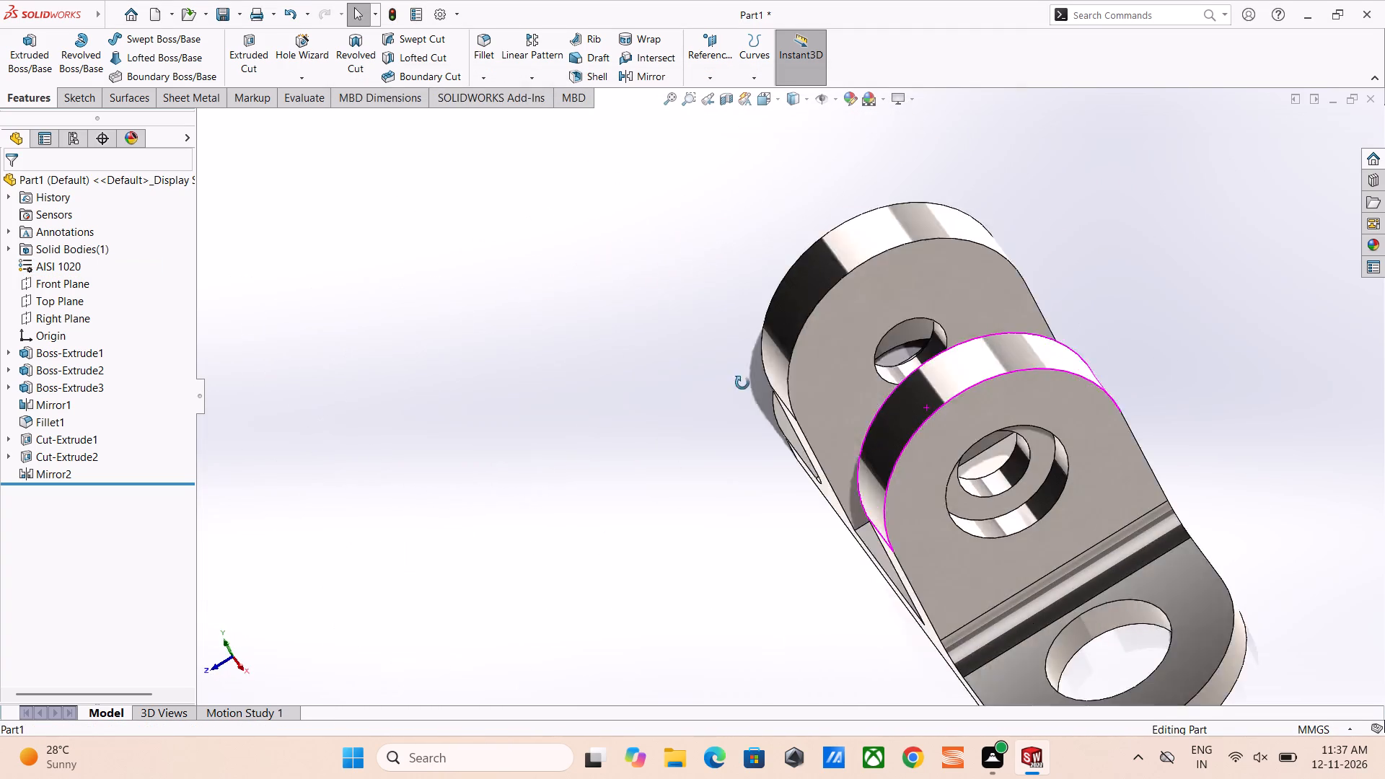
{"action": "middle_click_drag", "start_coordinate": [742, 383], "coordinate": [732, 388]}
{"action": "scroll", "coordinate": [732, 388], "scroll_direction": "up", "scroll_amount": 1}
{"action": "middle_click_drag", "start_coordinate": [870, 371], "coordinate": [1003, 293]}
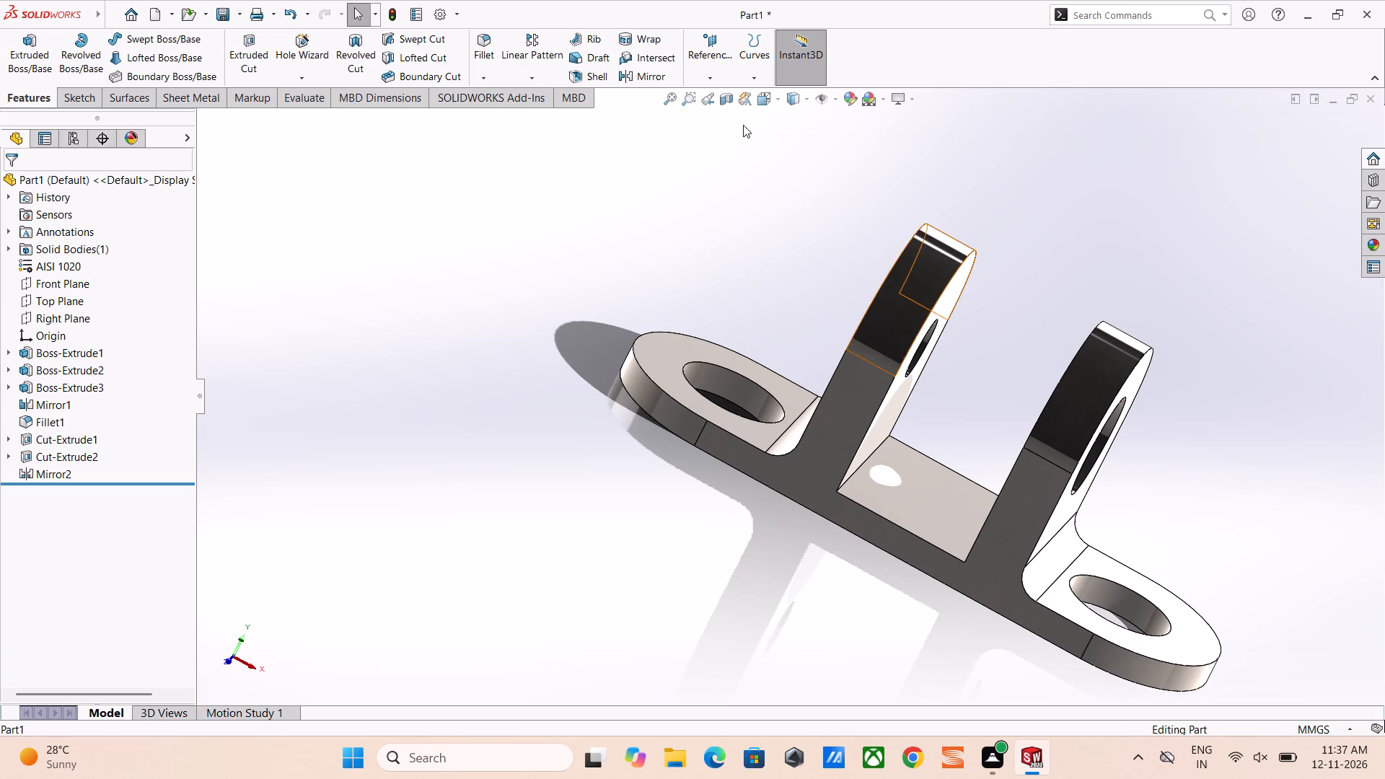
{"action": "left_click", "coordinate": [775, 101]}
{"action": "left_click", "coordinate": [849, 133]}
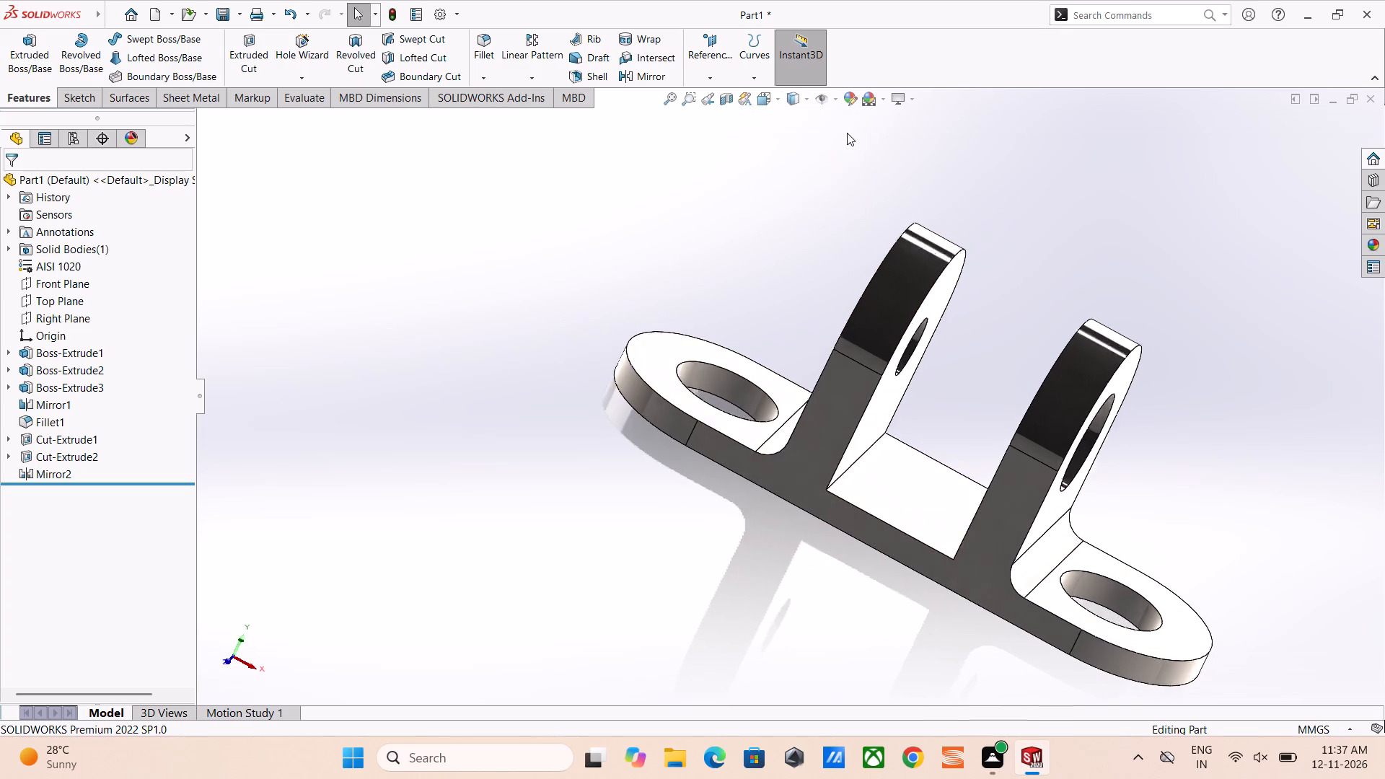
{"action": "left_click", "coordinate": [565, 340]}
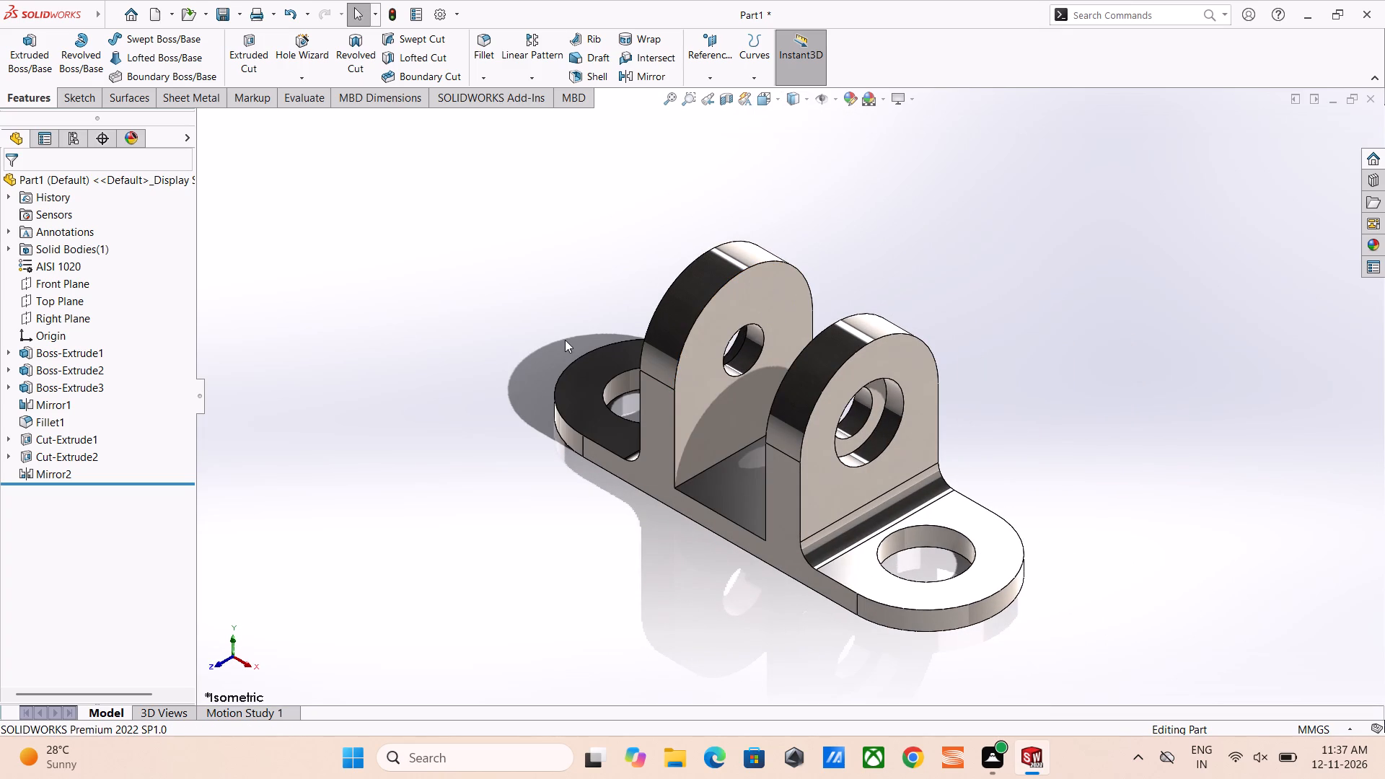
Replace the part's material with Ductile Iron from the Iron category of SOLIDWORKS Materials.
{"action": "left_click", "coordinate": [70, 262]}
{"action": "right_click", "coordinate": [70, 262]}
{"action": "left_click", "coordinate": [102, 269]}
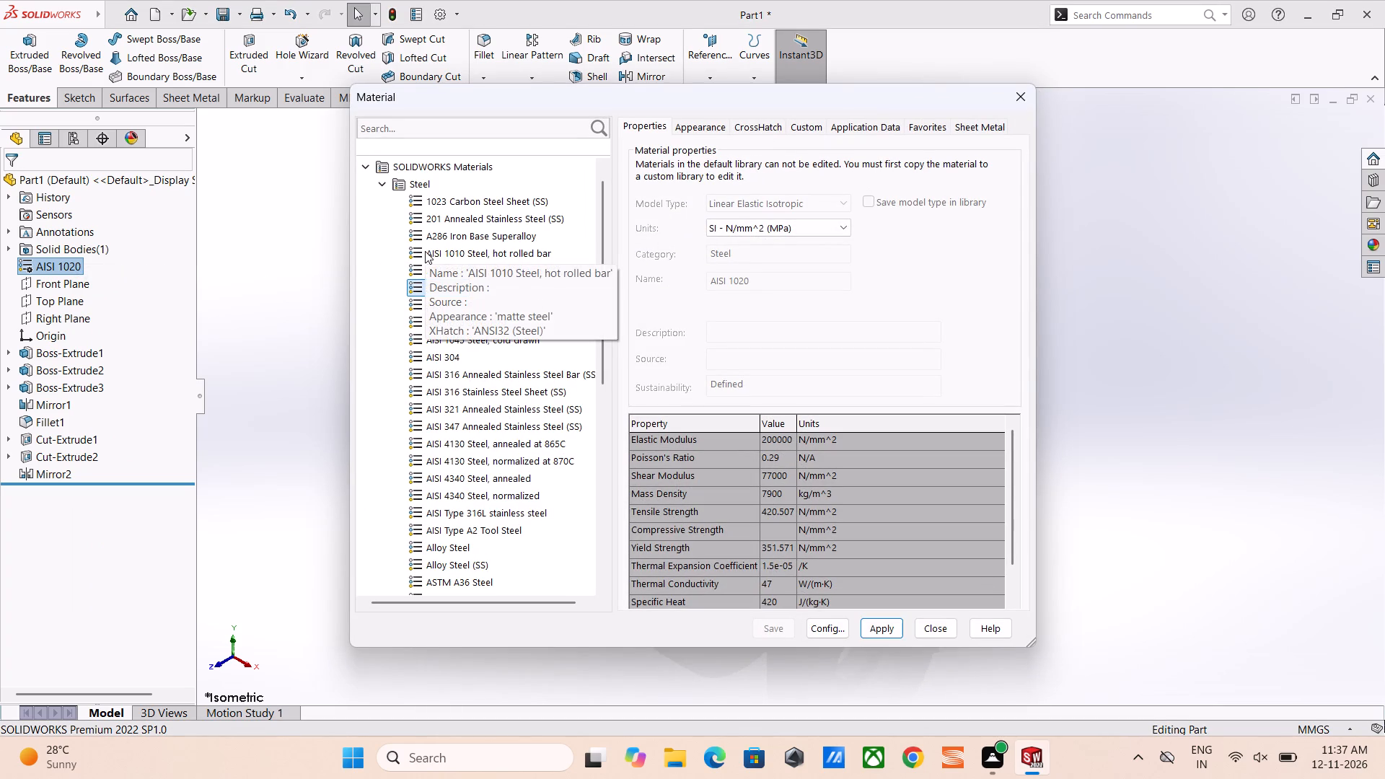
{"action": "scroll", "coordinate": [519, 344], "scroll_direction": "down", "scroll_amount": 6}
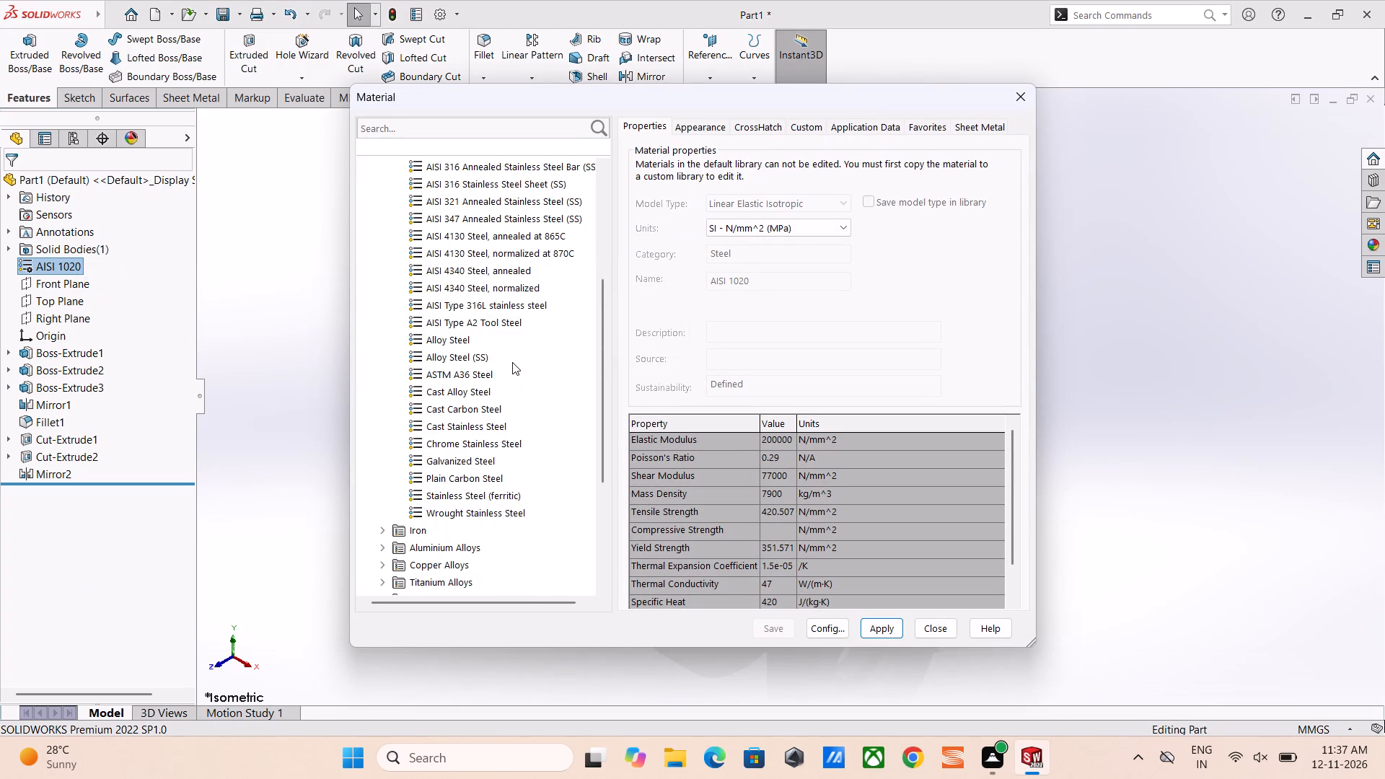
{"action": "scroll", "coordinate": [512, 362], "scroll_direction": "down", "scroll_amount": 4}
{"action": "scroll", "coordinate": [512, 362], "scroll_direction": "up", "scroll_amount": 6}
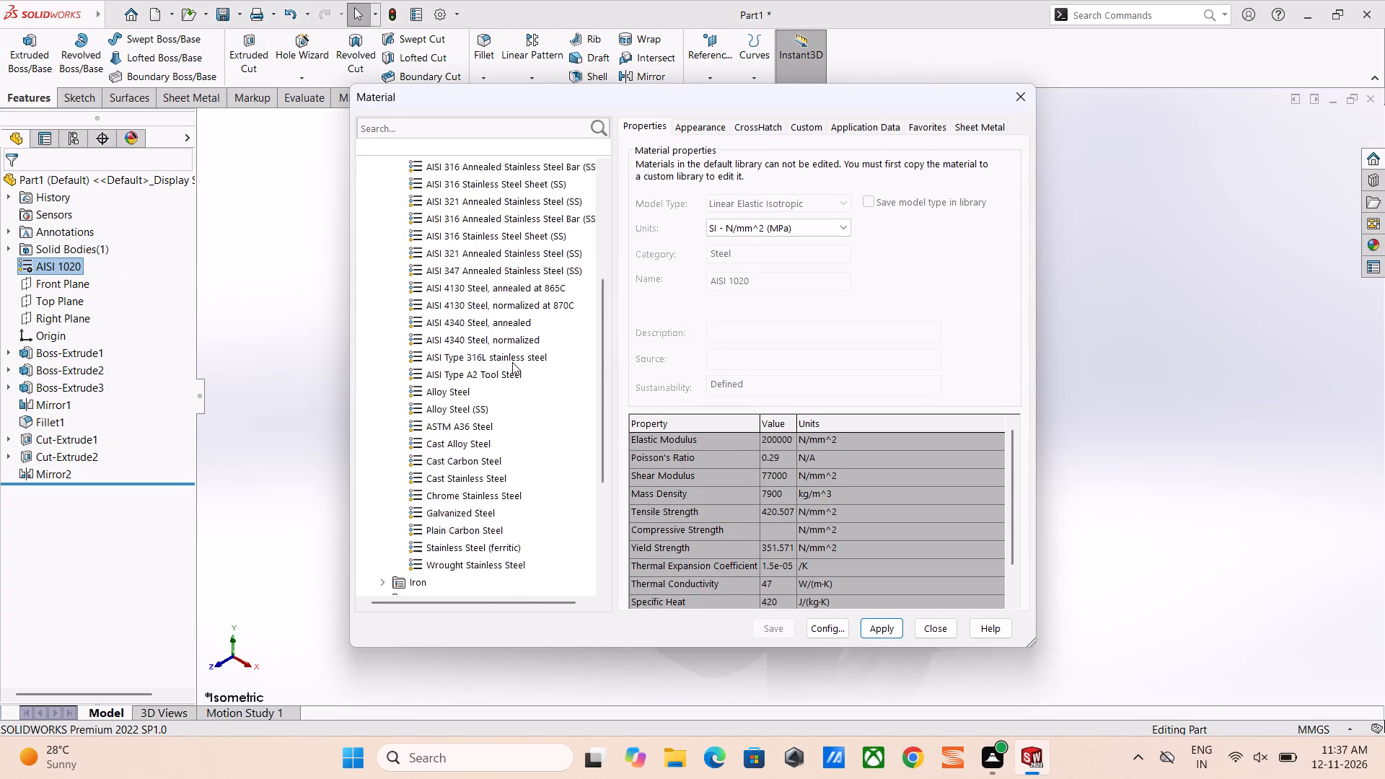
{"action": "scroll", "coordinate": [512, 362], "scroll_direction": "up", "scroll_amount": 3}
{"action": "scroll", "coordinate": [512, 362], "scroll_direction": "down", "scroll_amount": 5}
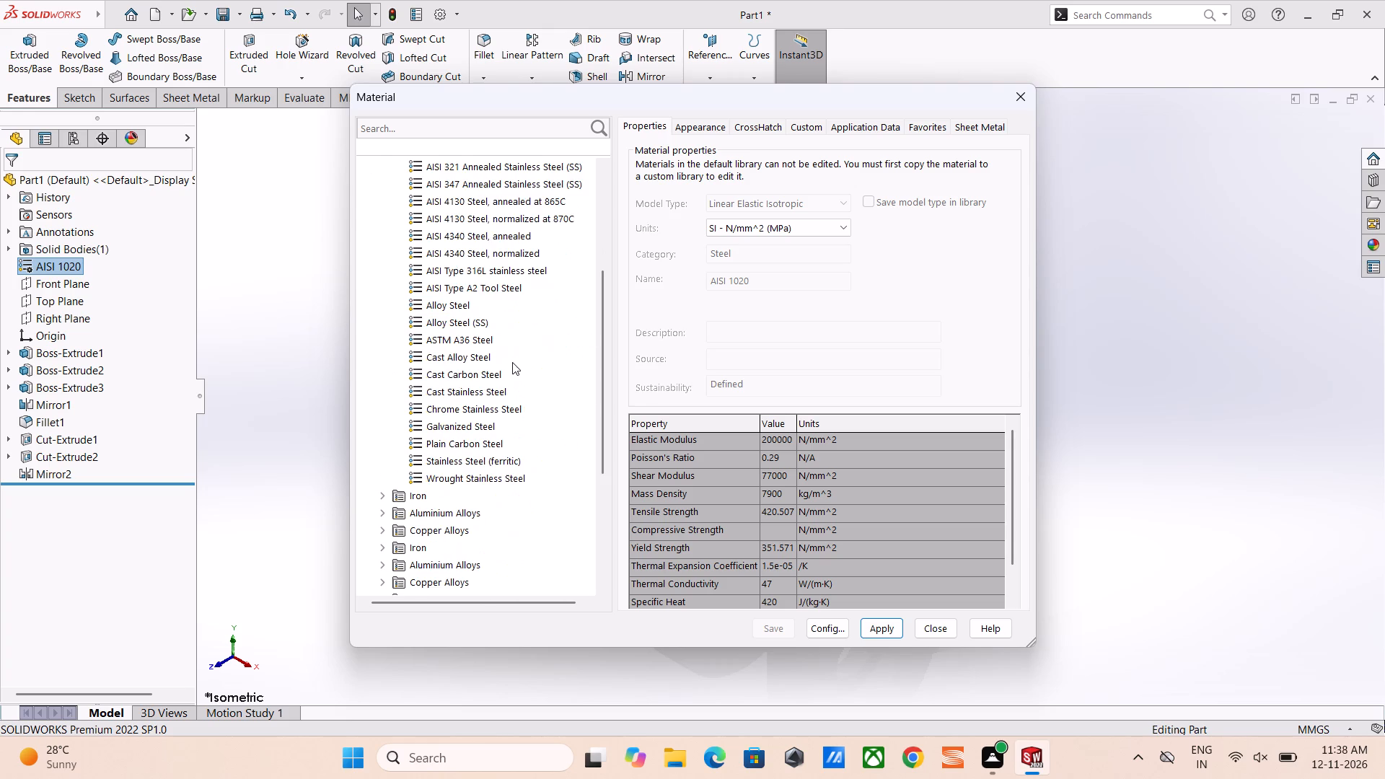
{"action": "scroll", "coordinate": [512, 371], "scroll_direction": "down", "scroll_amount": 2}
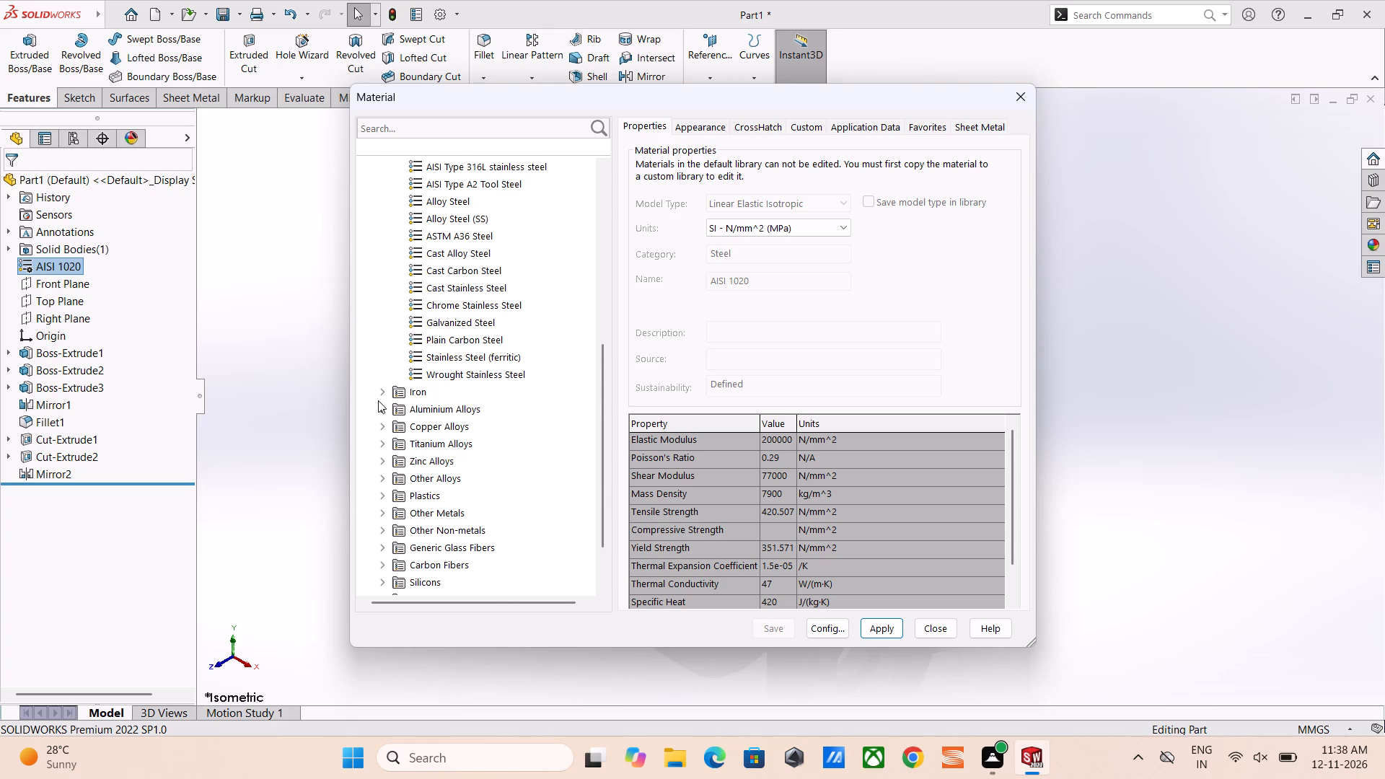
{"action": "left_click", "coordinate": [382, 412]}
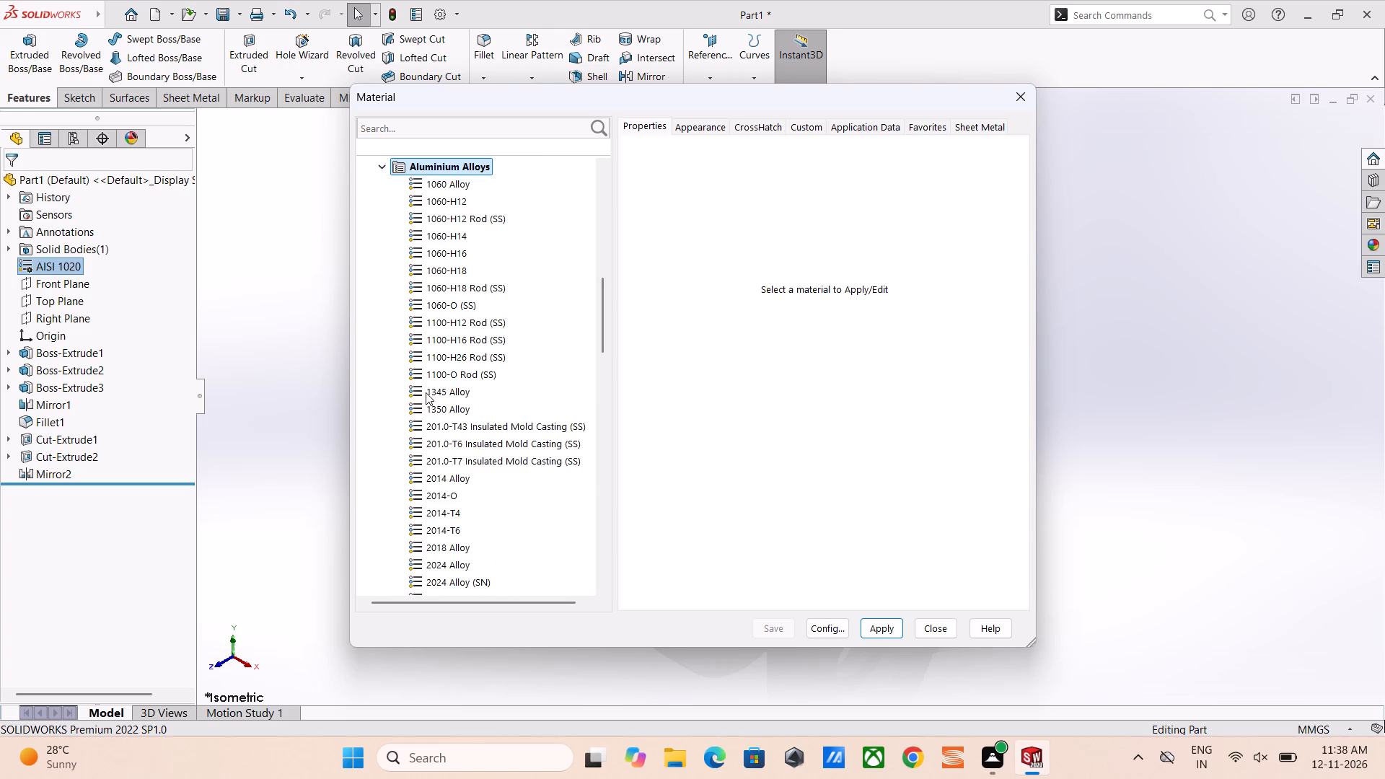
{"action": "scroll", "coordinate": [427, 392], "scroll_direction": "up", "scroll_amount": 4}
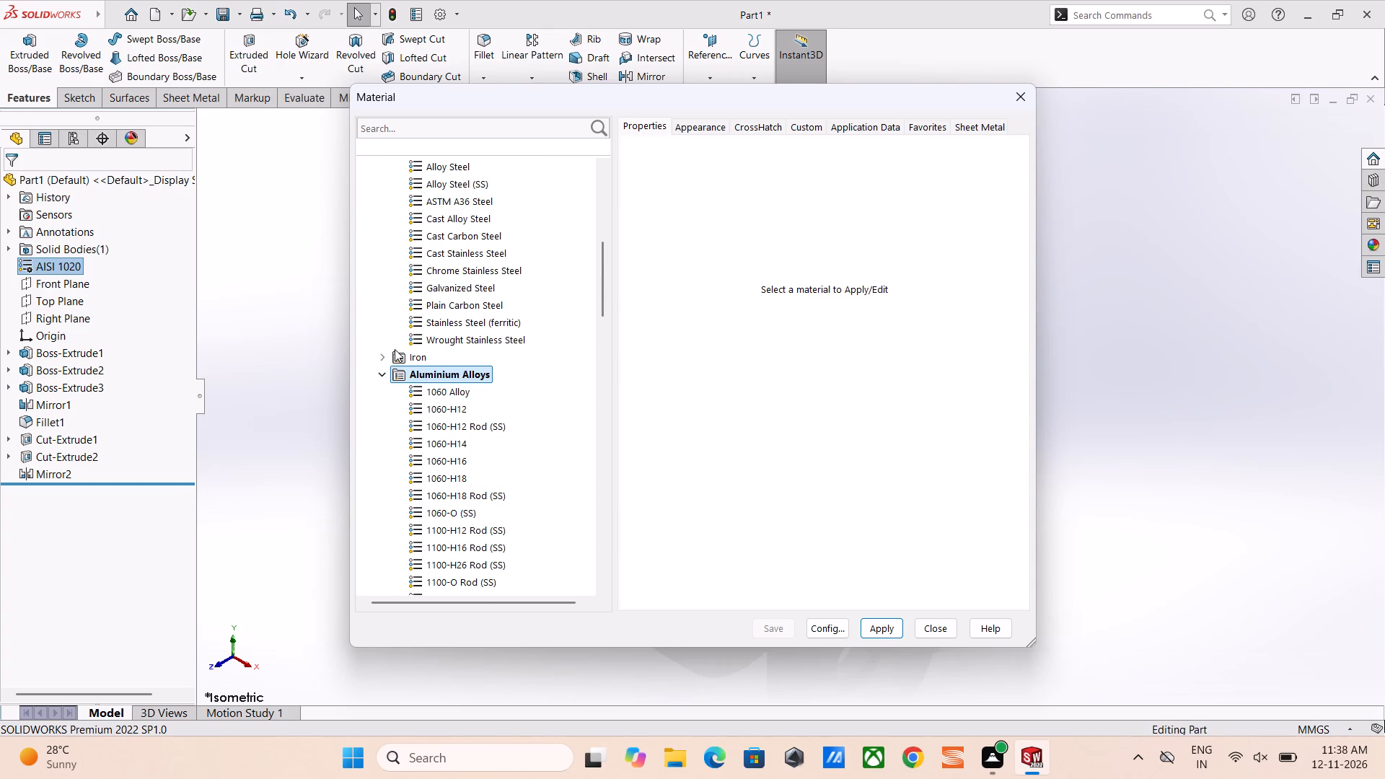
{"action": "left_click", "coordinate": [380, 378]}
{"action": "left_click", "coordinate": [381, 360]}
{"action": "scroll", "coordinate": [403, 342], "scroll_direction": "up", "scroll_amount": 5}
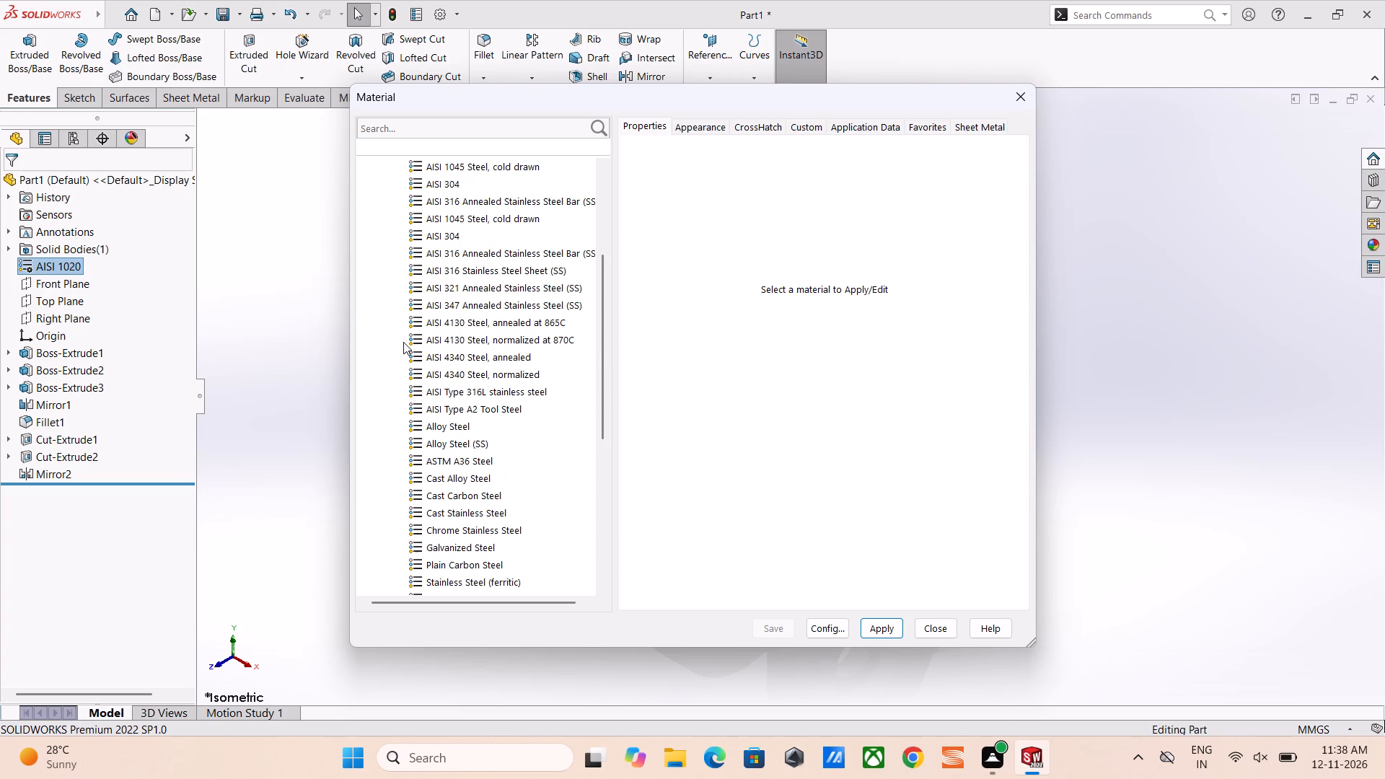
{"action": "scroll", "coordinate": [381, 309], "scroll_direction": "up", "scroll_amount": 4}
{"action": "left_click", "coordinate": [379, 203]}
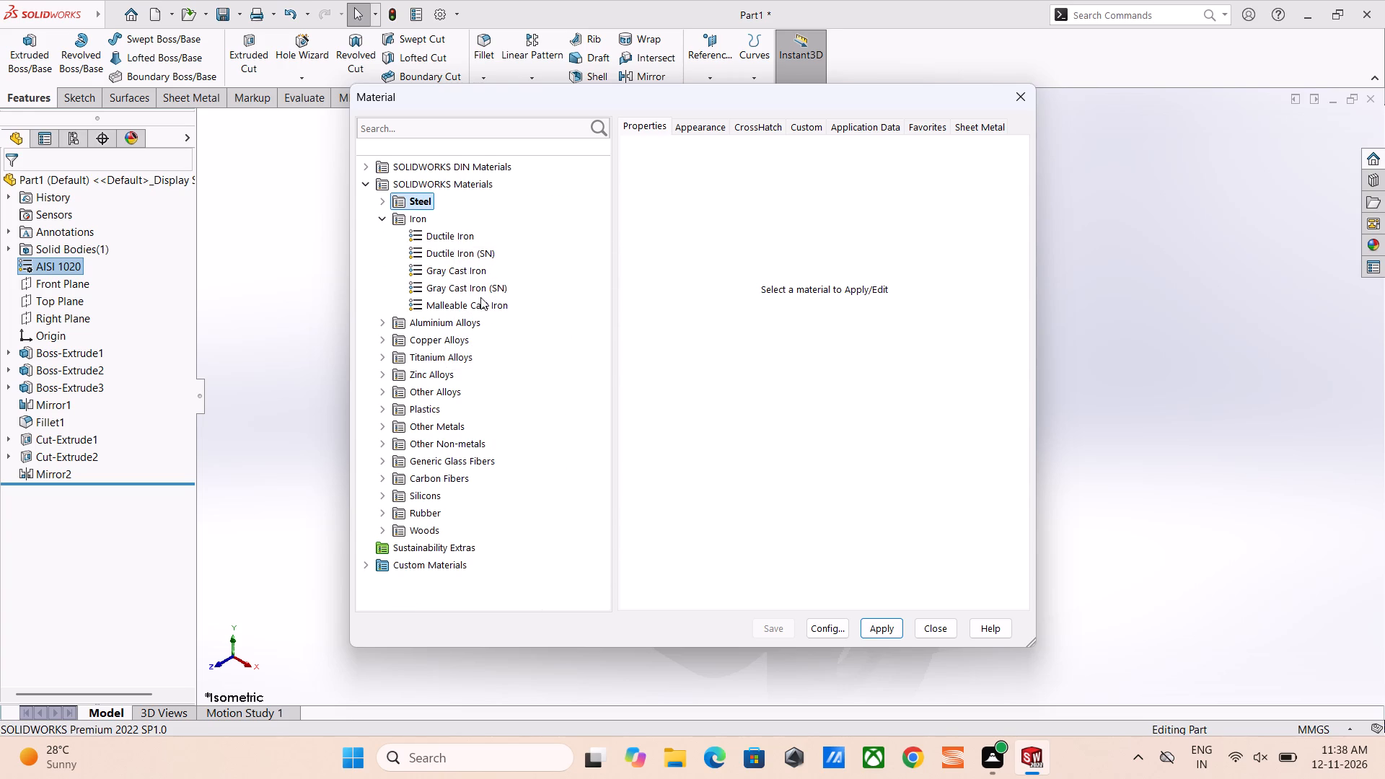
{"action": "left_click", "coordinate": [450, 241]}
{"action": "left_click", "coordinate": [884, 624]}
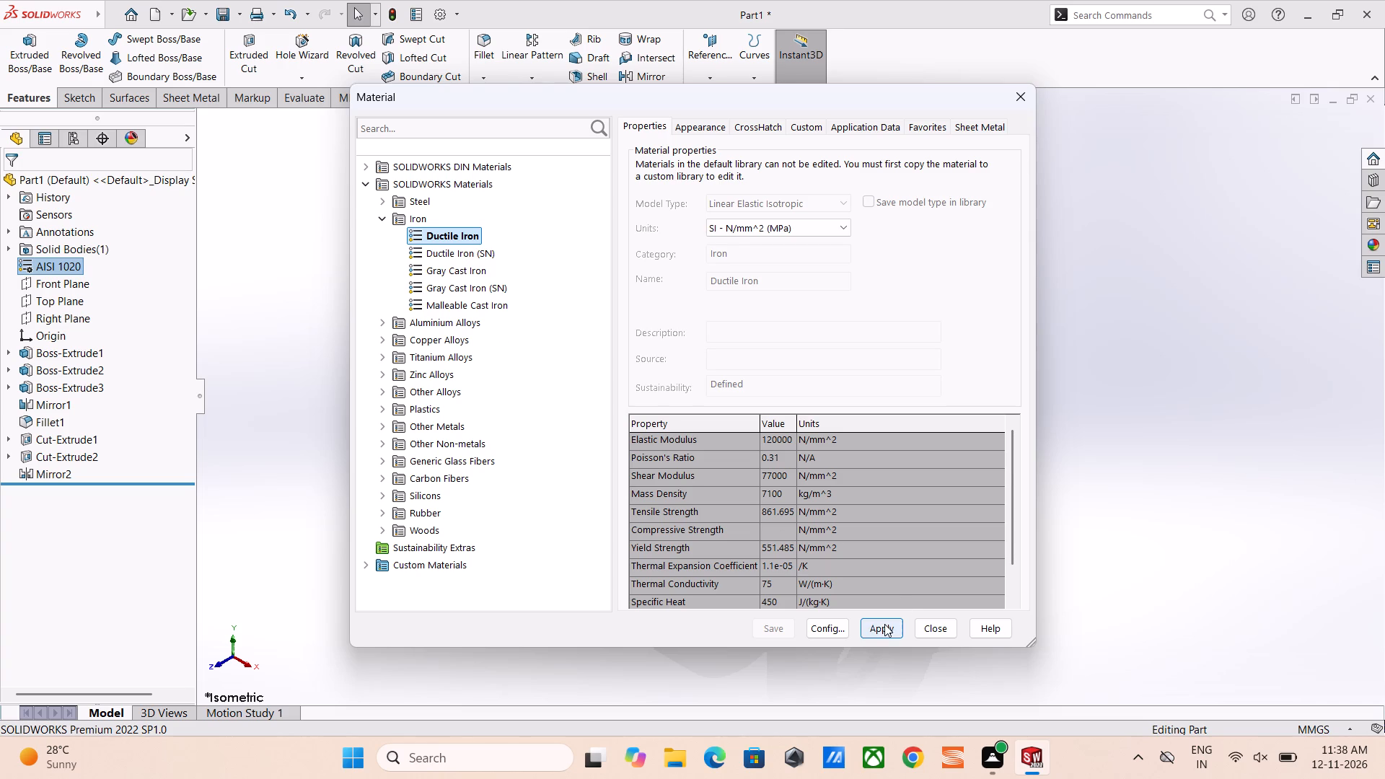
{"action": "left_click", "coordinate": [936, 630]}
Examine the Ductile Iron appearance on the lugs, holes and base, and restore the Isometric view.
{"action": "middle_click_drag", "start_coordinate": [827, 441], "coordinate": [919, 501]}
{"action": "scroll", "coordinate": [912, 490], "scroll_direction": "down", "scroll_amount": 3}
{"action": "scroll", "coordinate": [700, 300], "scroll_direction": "down", "scroll_amount": 5}
{"action": "scroll", "coordinate": [702, 288], "scroll_direction": "up", "scroll_amount": 4}
{"action": "middle_click_drag", "start_coordinate": [698, 301], "coordinate": [757, 424]}
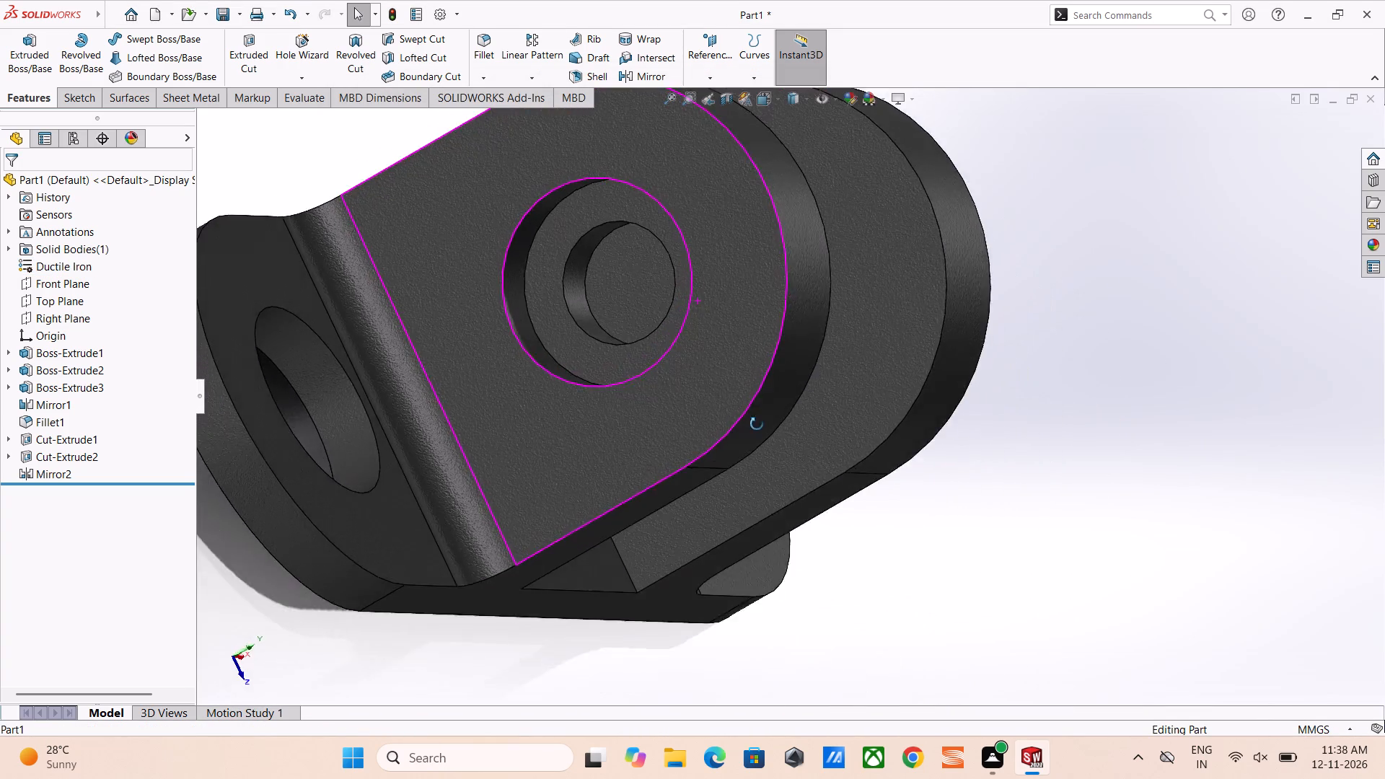
{"action": "middle_click_drag", "start_coordinate": [757, 424], "coordinate": [709, 413]}
{"action": "scroll", "coordinate": [707, 441], "scroll_direction": "up", "scroll_amount": 5}
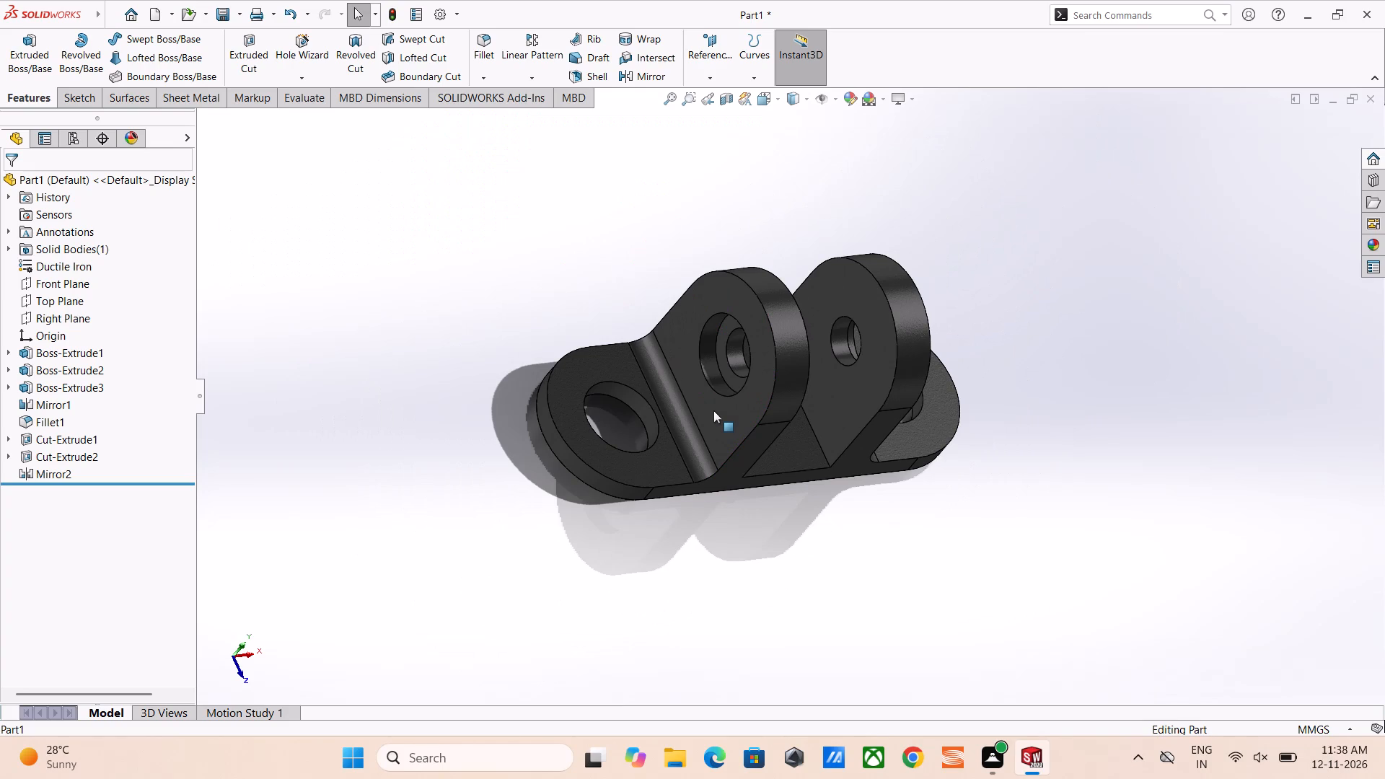
{"action": "left_click", "coordinate": [767, 105]}
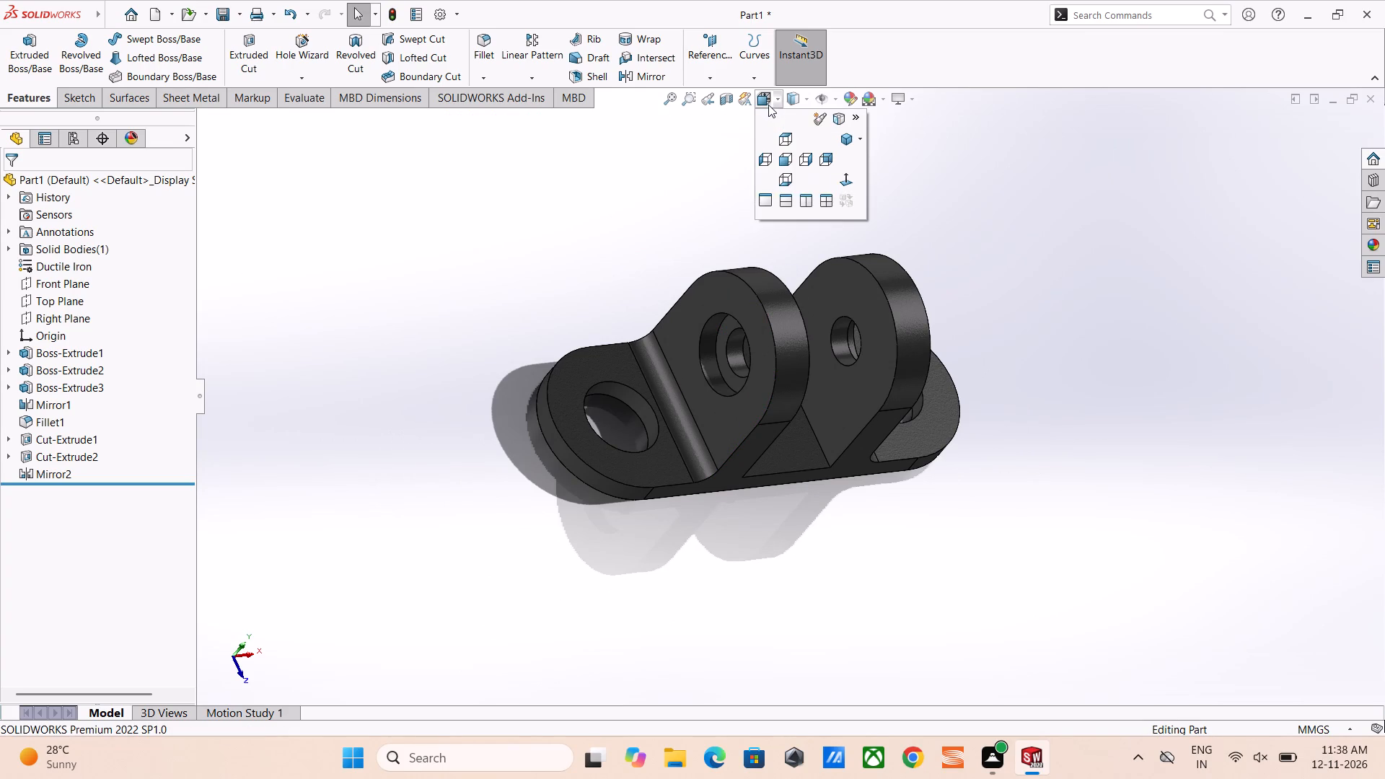
{"action": "left_click", "coordinate": [851, 138]}
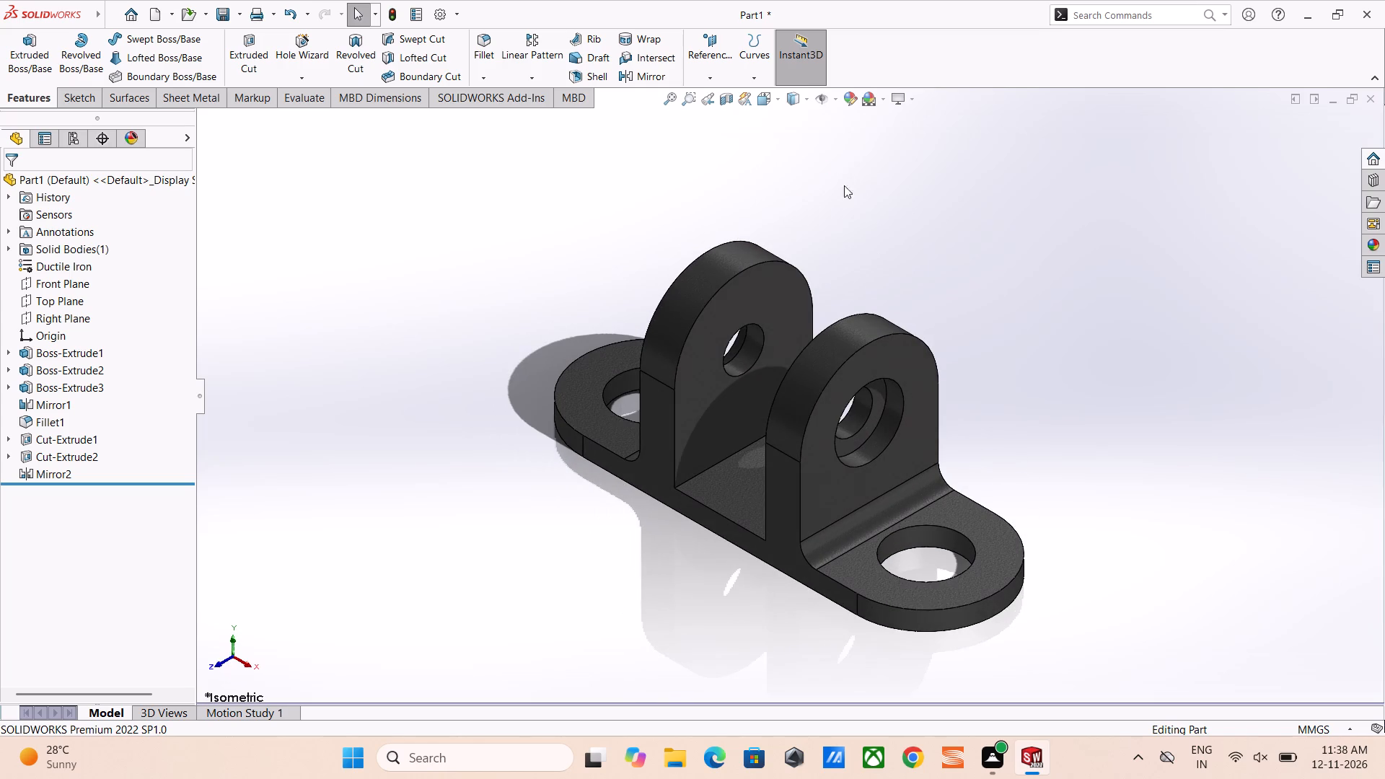
{"action": "left_click", "coordinate": [879, 261]}
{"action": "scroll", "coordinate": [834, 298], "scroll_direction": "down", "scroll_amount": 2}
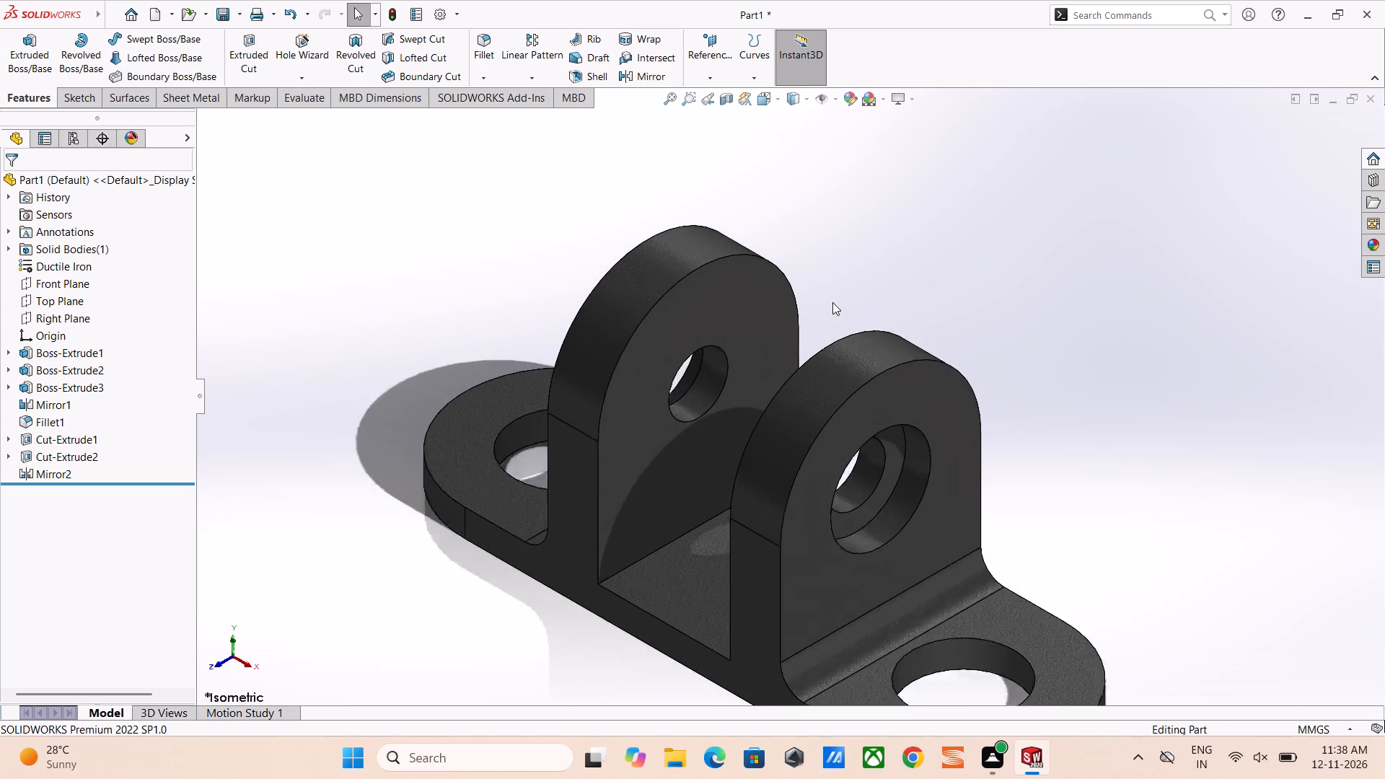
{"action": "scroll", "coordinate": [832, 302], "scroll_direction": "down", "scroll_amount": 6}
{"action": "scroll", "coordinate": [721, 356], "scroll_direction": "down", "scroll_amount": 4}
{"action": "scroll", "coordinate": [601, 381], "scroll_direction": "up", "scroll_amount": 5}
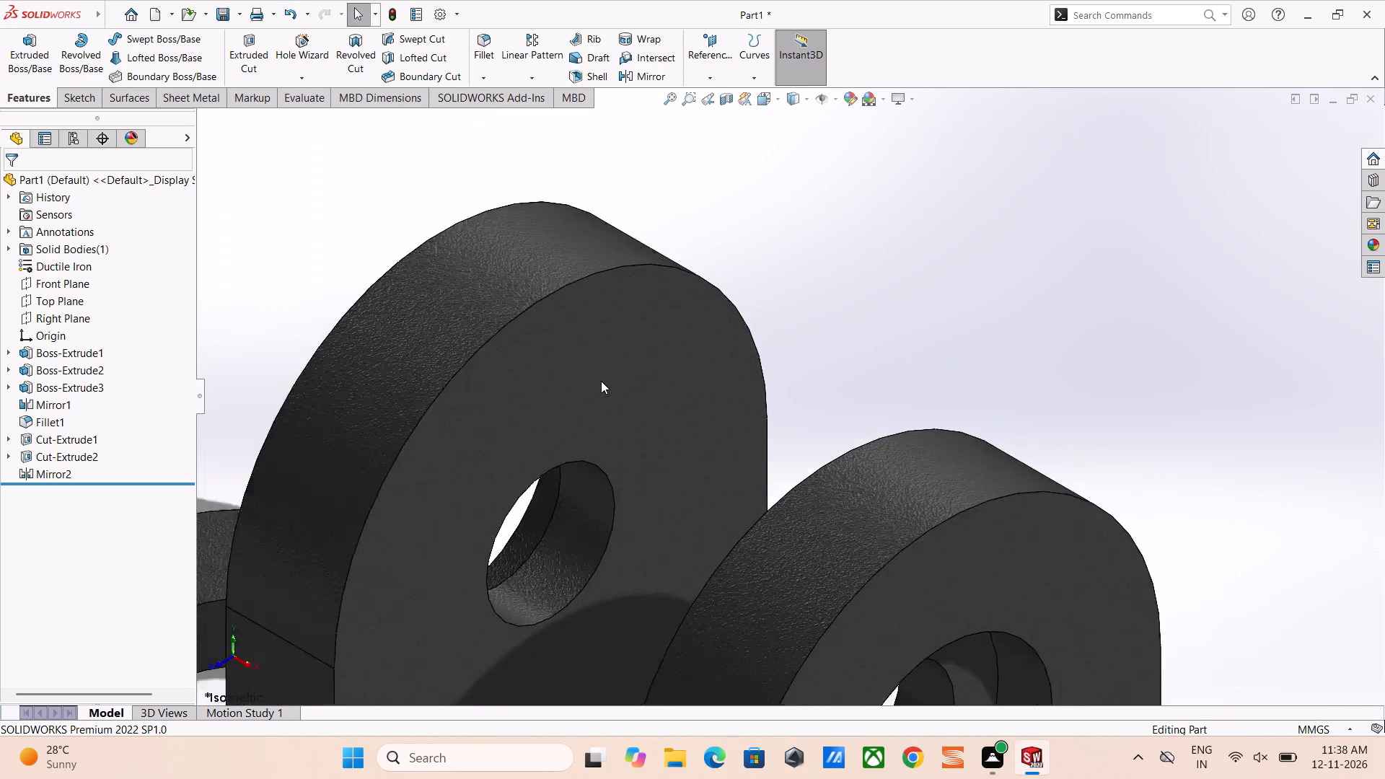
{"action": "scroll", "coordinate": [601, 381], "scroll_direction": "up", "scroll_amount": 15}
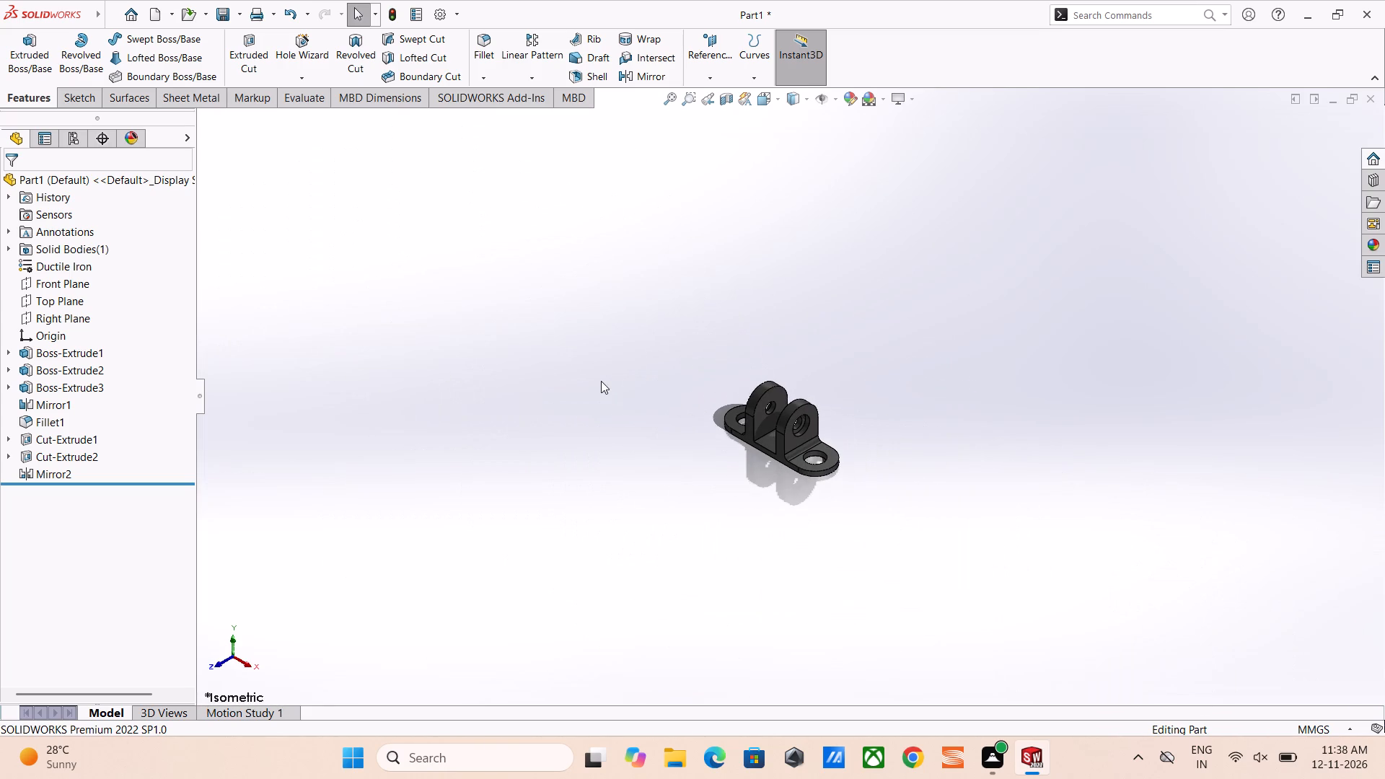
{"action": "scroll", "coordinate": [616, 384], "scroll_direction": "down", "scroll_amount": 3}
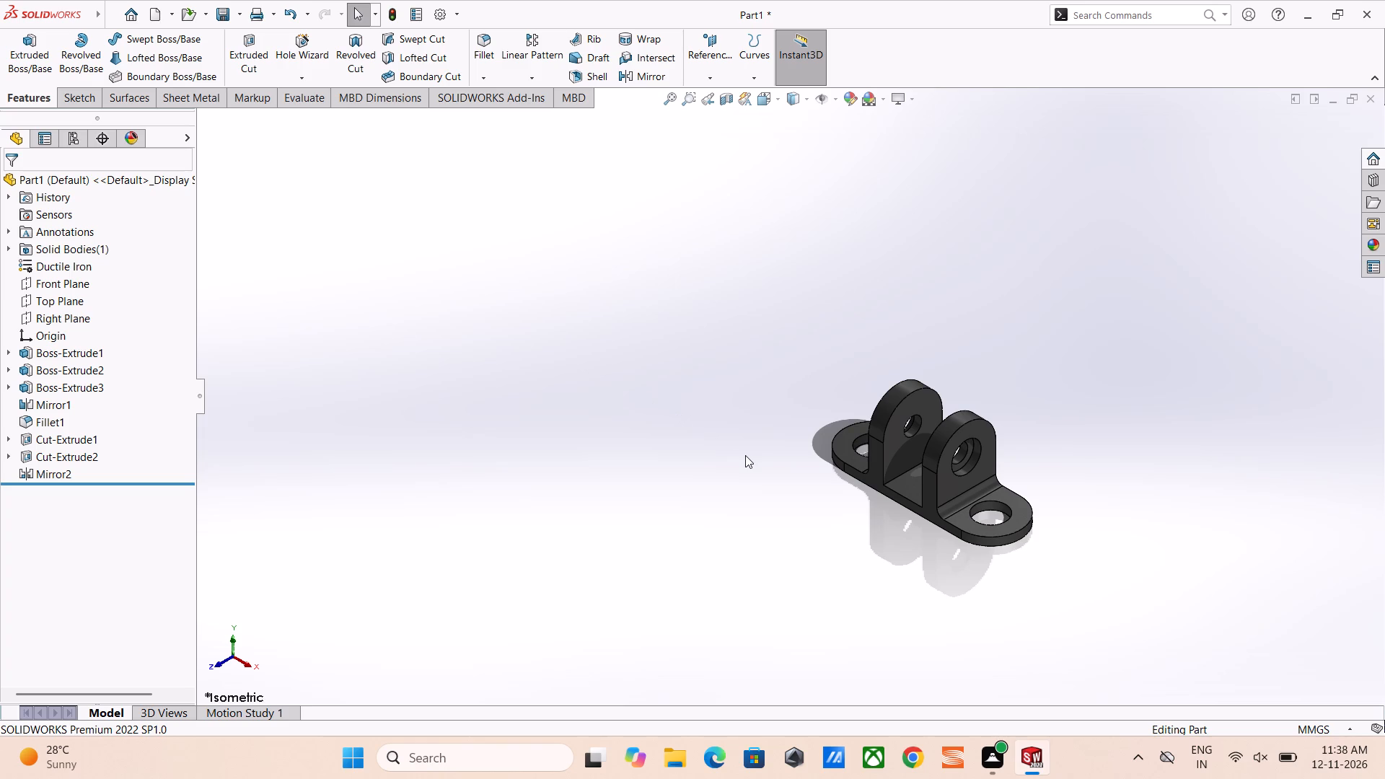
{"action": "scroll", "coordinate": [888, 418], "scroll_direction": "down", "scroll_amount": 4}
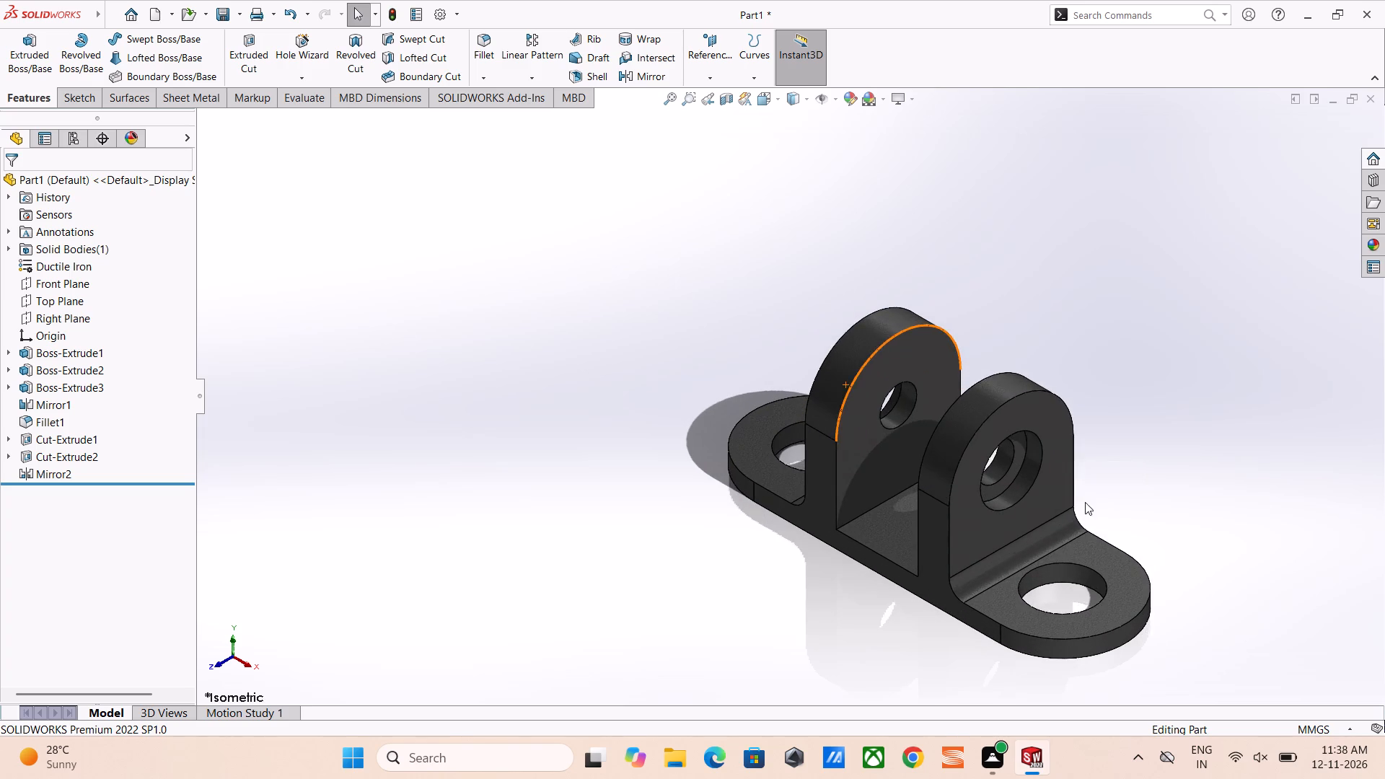
Examine the base plate's underside, the space between the lugs and the stepped lug hole from several angles.
{"action": "middle_click_drag", "start_coordinate": [959, 519], "coordinate": [1105, 252]}
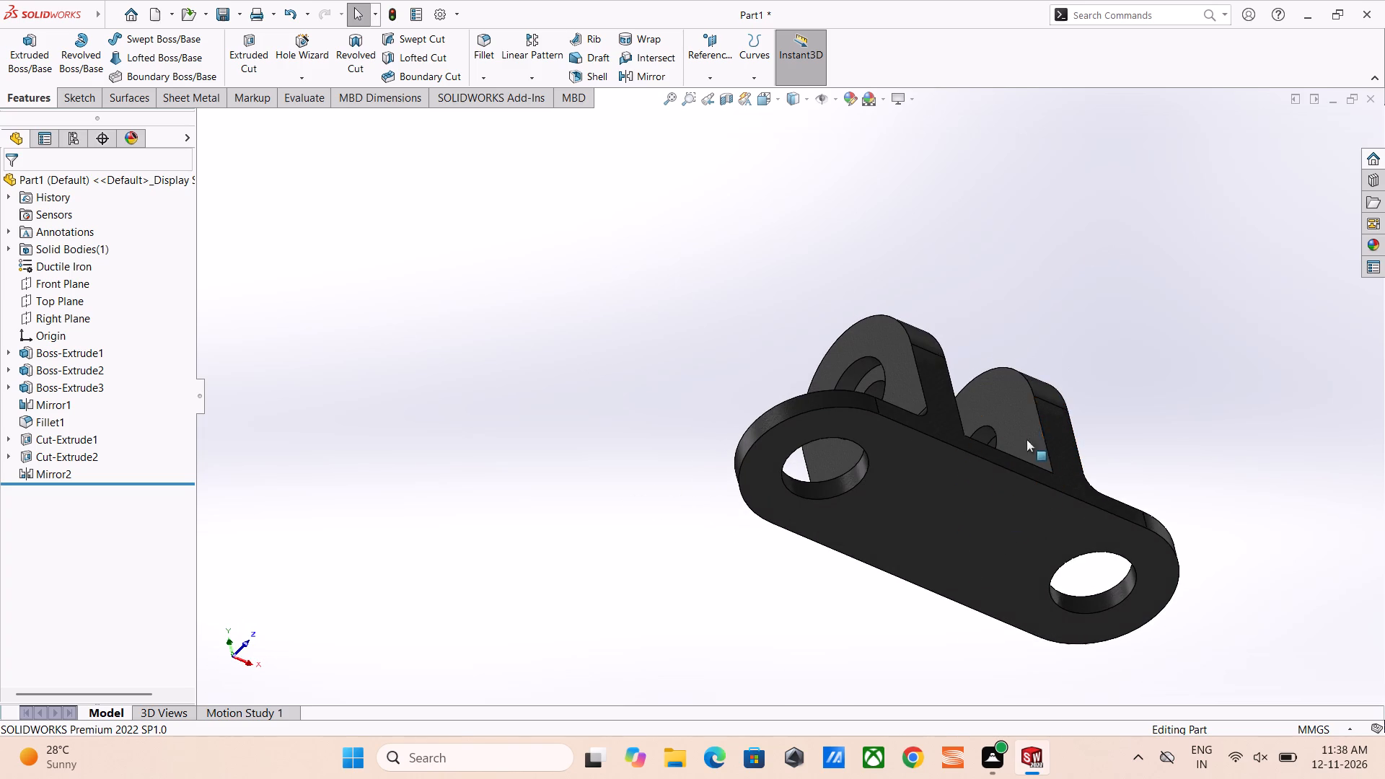
{"action": "scroll", "coordinate": [982, 545], "scroll_direction": "down", "scroll_amount": 5}
{"action": "scroll", "coordinate": [929, 475], "scroll_direction": "down", "scroll_amount": 4}
{"action": "scroll", "coordinate": [882, 431], "scroll_direction": "up", "scroll_amount": 11}
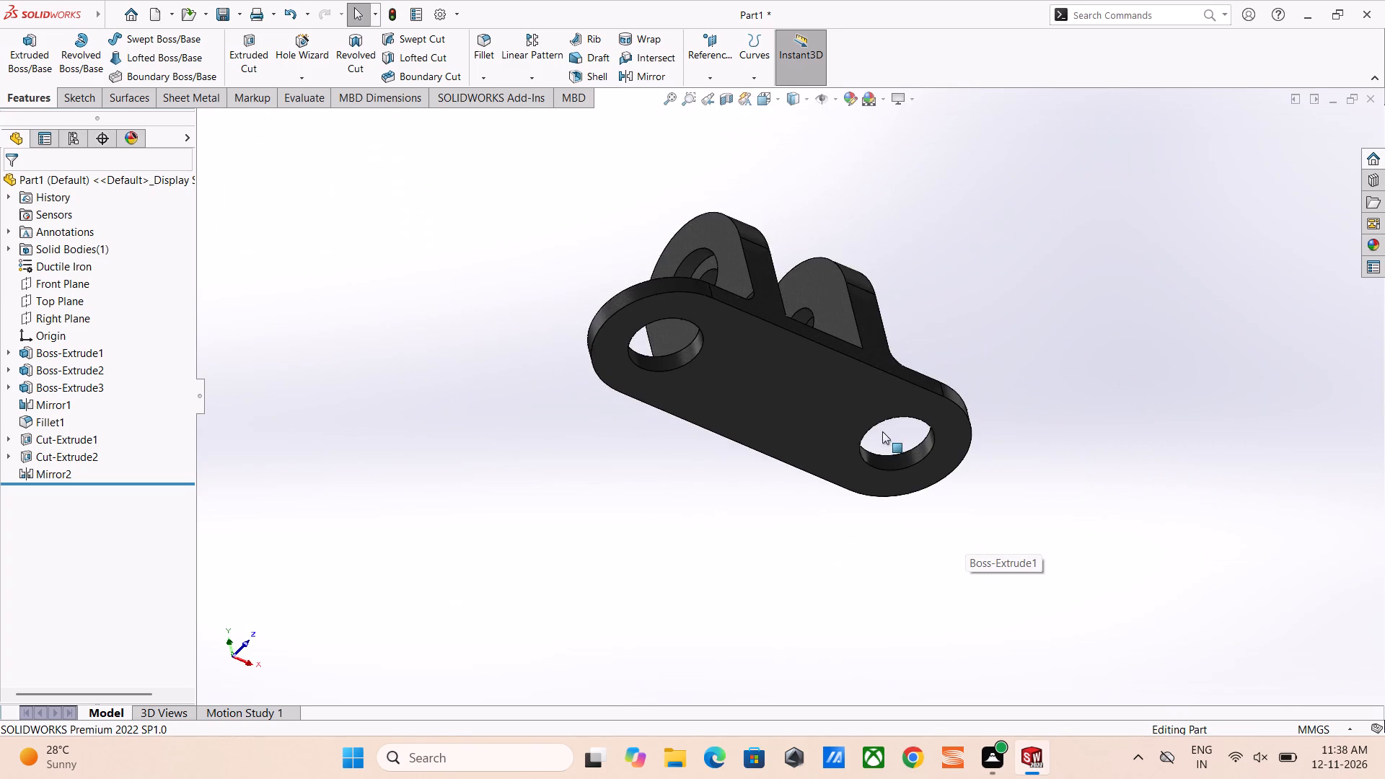
{"action": "middle_click_drag", "start_coordinate": [825, 289], "coordinate": [775, 449]}
{"action": "middle_click_drag", "start_coordinate": [846, 352], "coordinate": [829, 404]}
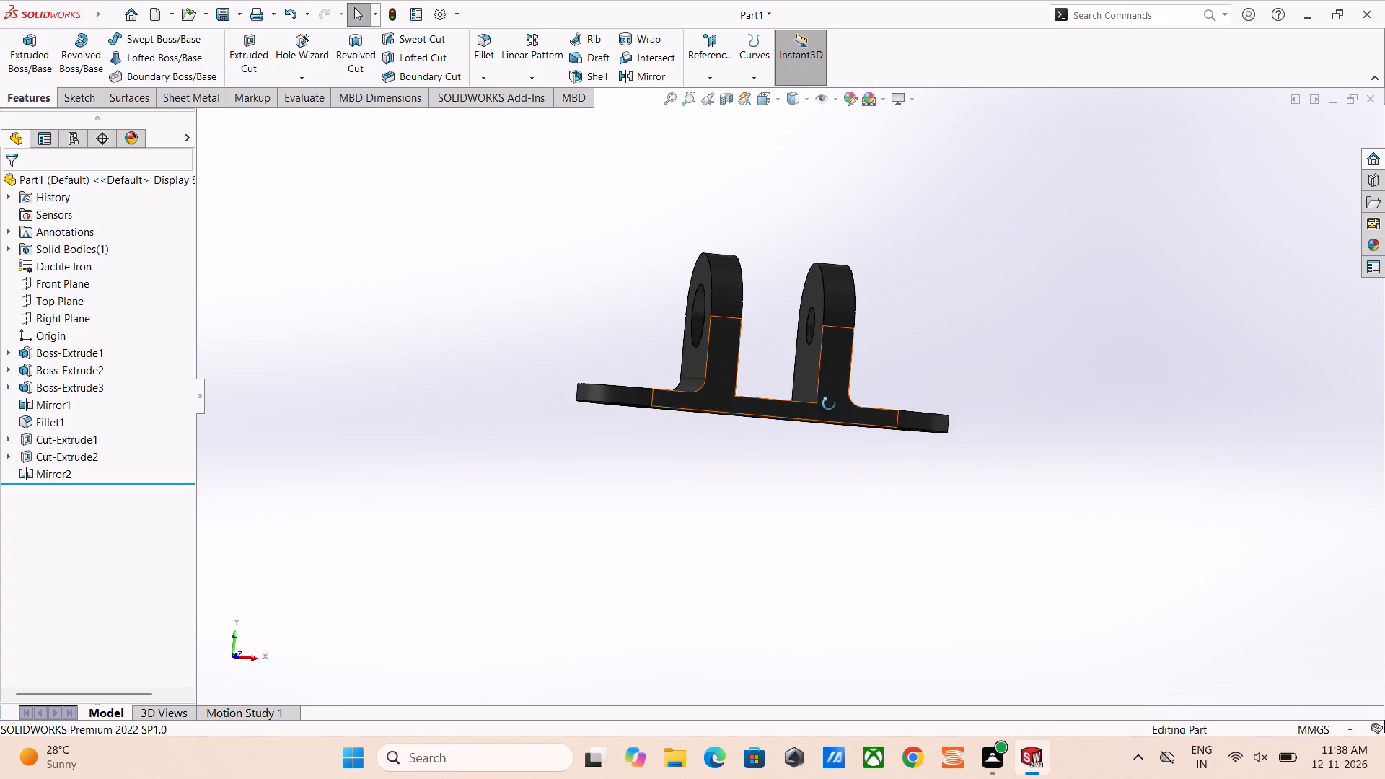
{"action": "middle_click_drag", "start_coordinate": [829, 404], "coordinate": [776, 515]}
{"action": "scroll", "coordinate": [747, 367], "scroll_direction": "down", "scroll_amount": 5}
{"action": "middle_click_drag", "start_coordinate": [817, 388], "coordinate": [853, 440]}
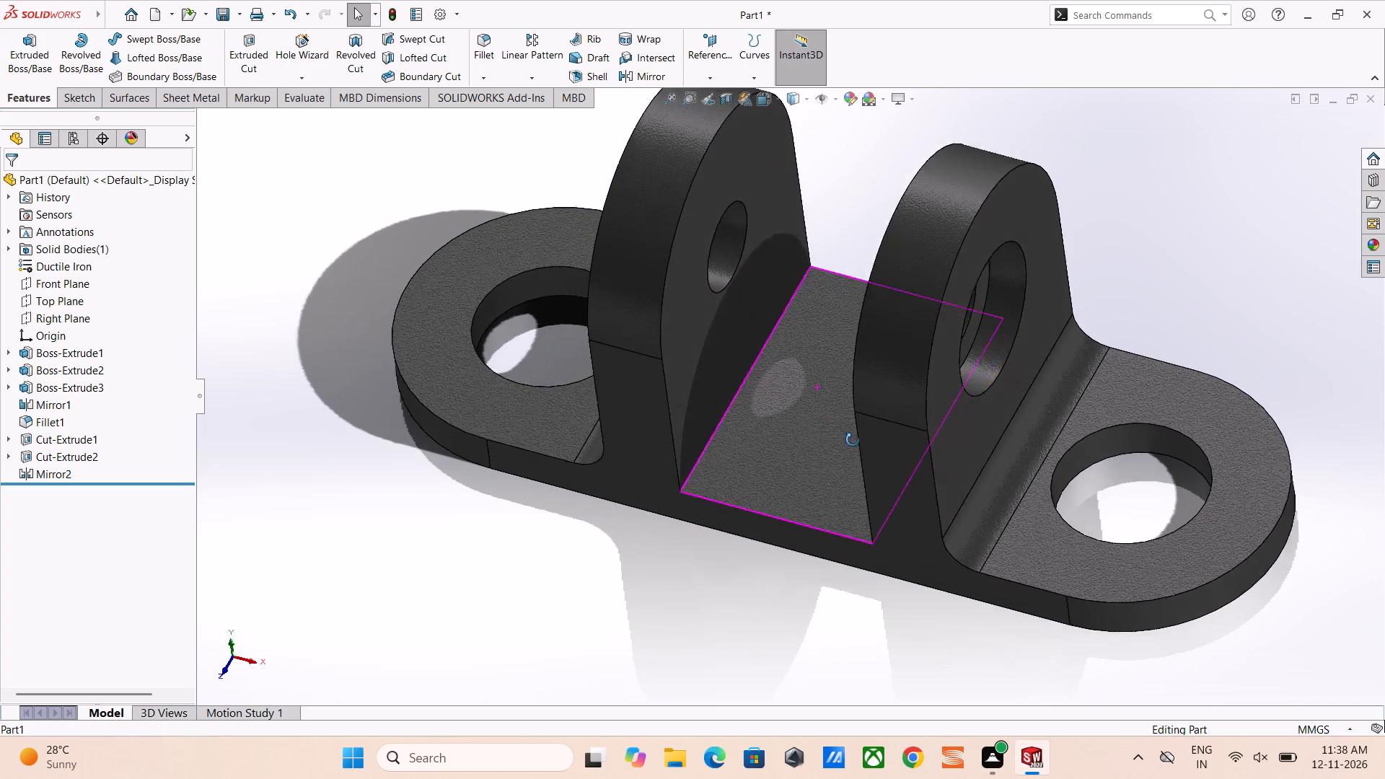
{"action": "middle_click_drag", "start_coordinate": [853, 440], "coordinate": [766, 467]}
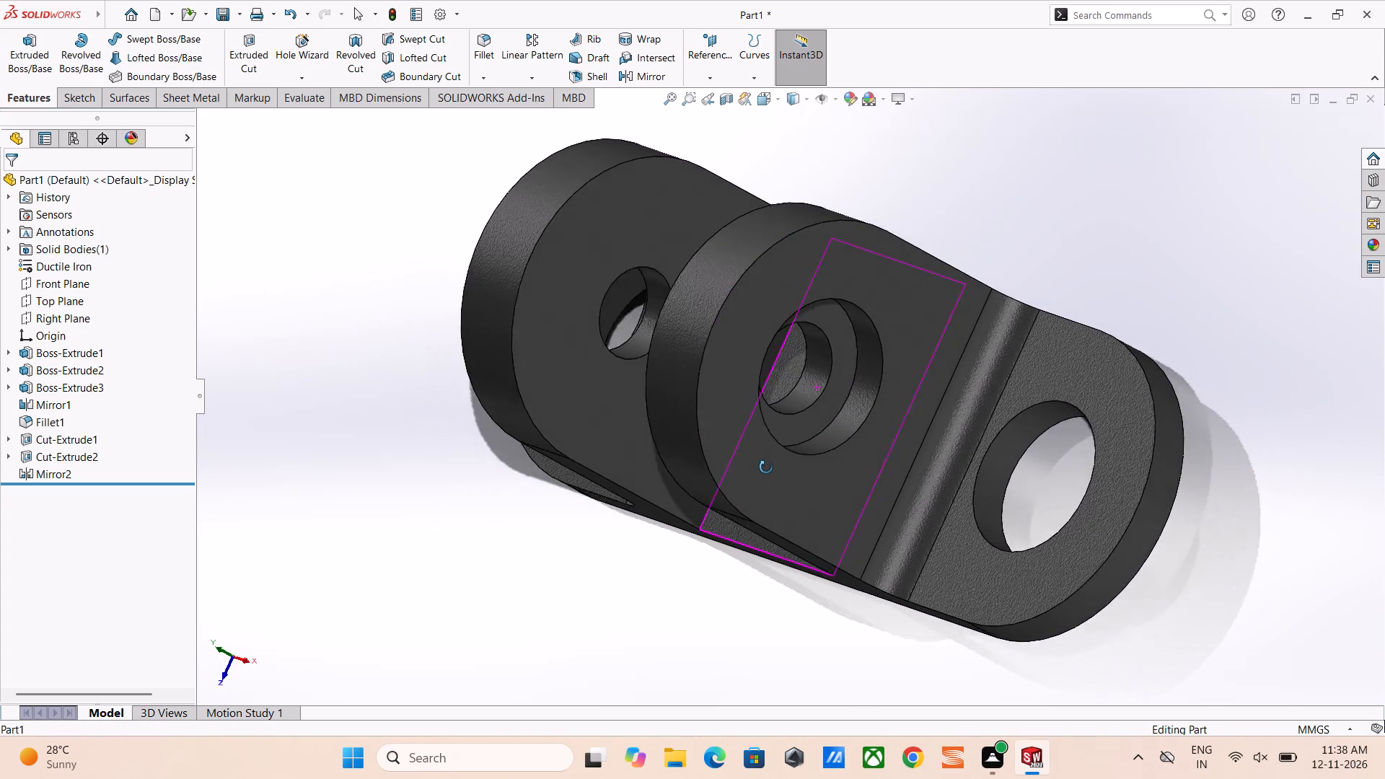
{"action": "middle_click_drag", "start_coordinate": [766, 467], "coordinate": [720, 437]}
{"action": "scroll", "coordinate": [682, 300], "scroll_direction": "down", "scroll_amount": 5}
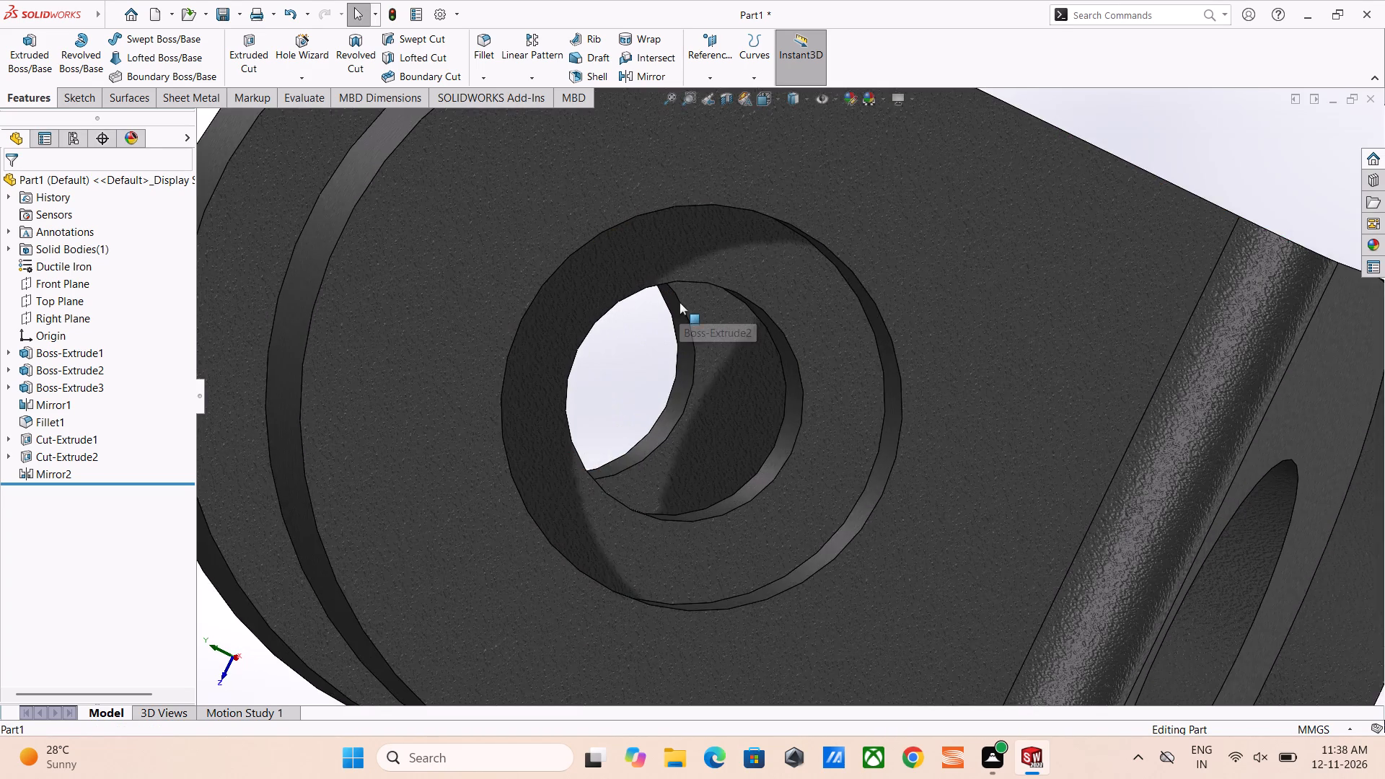
{"action": "scroll", "coordinate": [680, 306], "scroll_direction": "down", "scroll_amount": 4}
{"action": "scroll", "coordinate": [674, 320], "scroll_direction": "up", "scroll_amount": 9}
{"action": "middle_click_drag", "start_coordinate": [657, 336], "coordinate": [725, 229]}
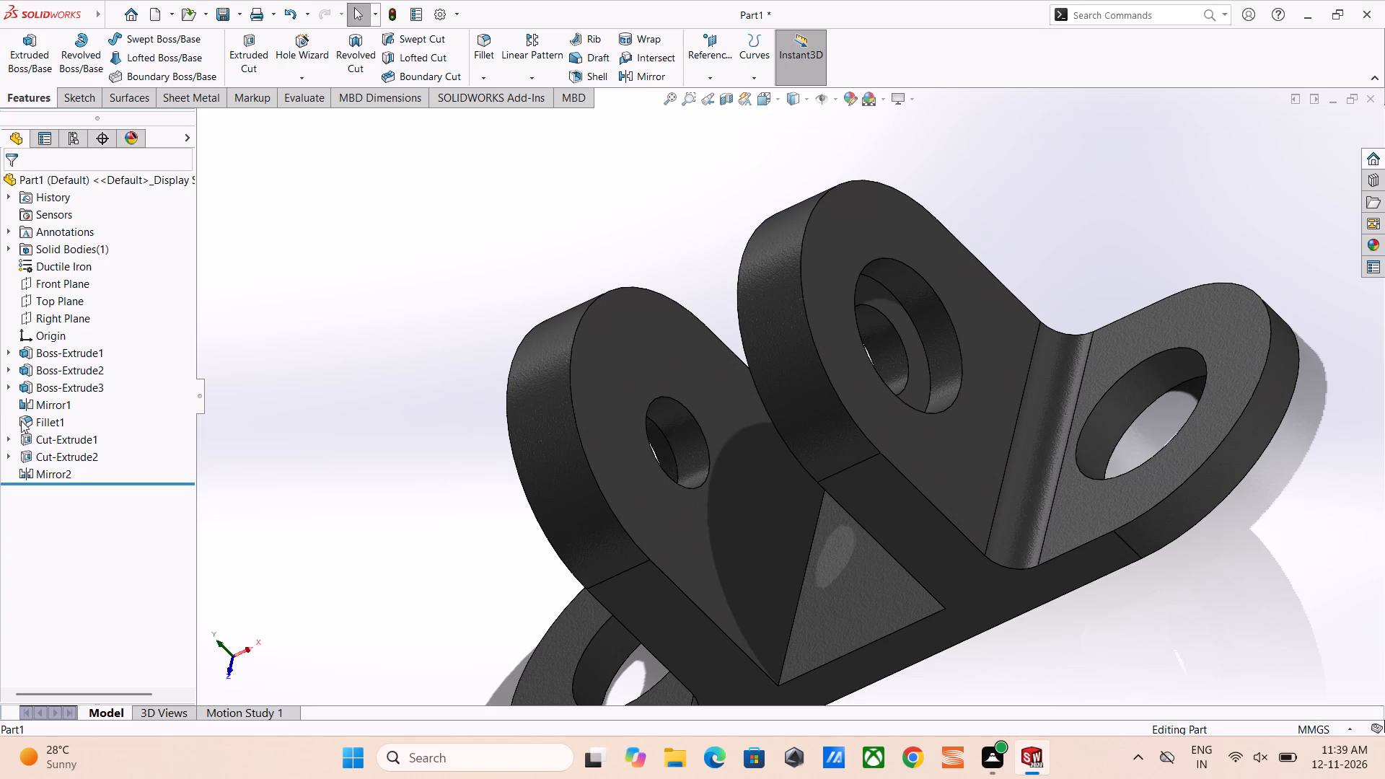
Check which geometry the Mirror1 and Mirror2 features cover by highlighting each one on the model.
{"action": "right_click", "coordinate": [47, 402]}
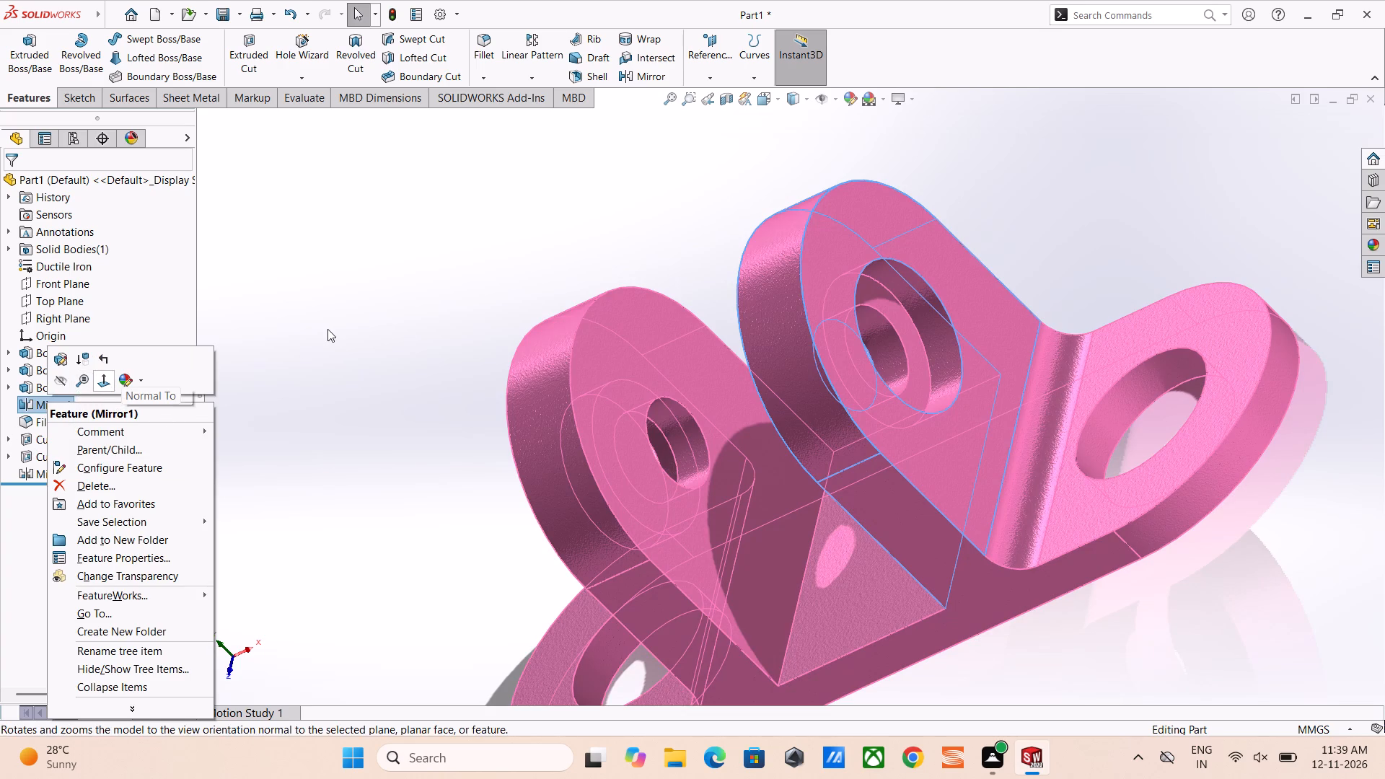
{"action": "left_click", "coordinate": [328, 328]}
{"action": "left_click", "coordinate": [50, 404]}
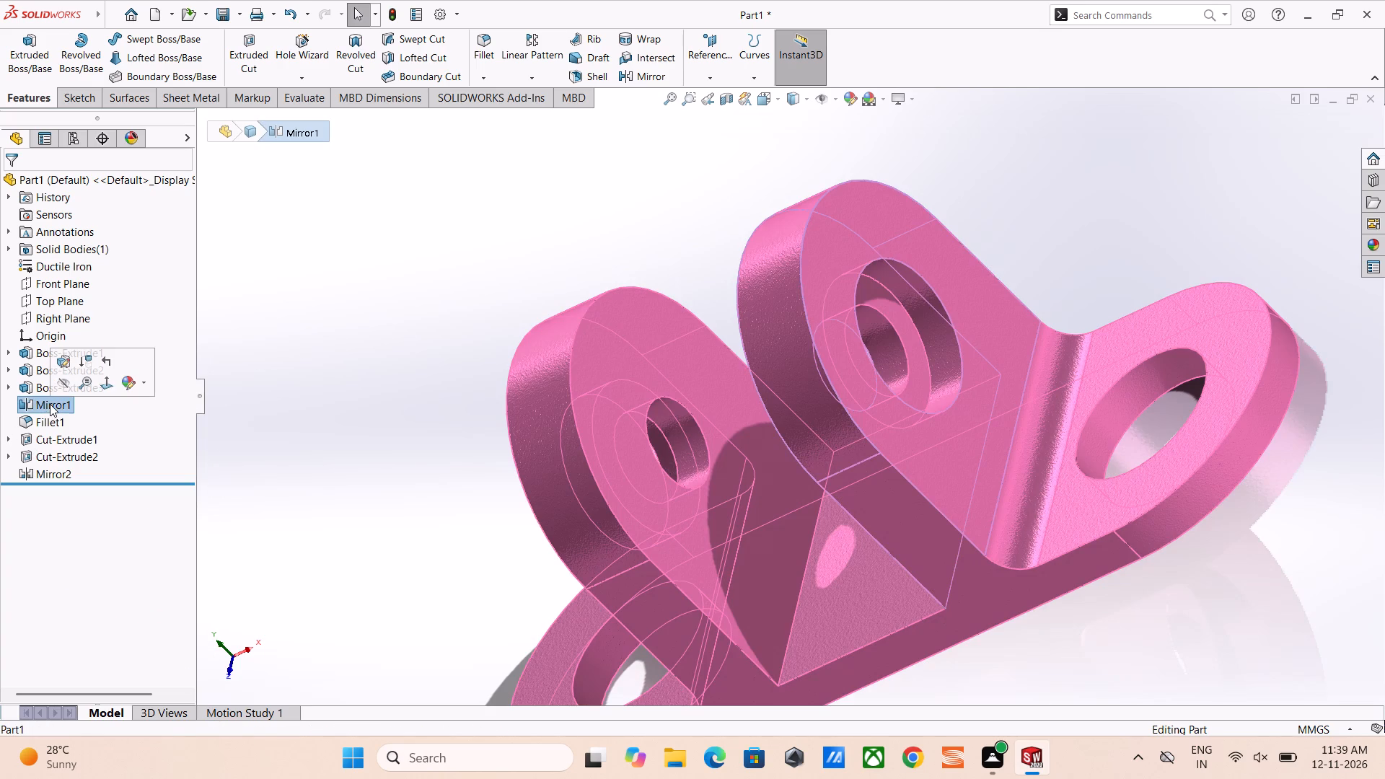
{"action": "left_click", "coordinate": [50, 404]}
{"action": "left_click", "coordinate": [371, 384]}
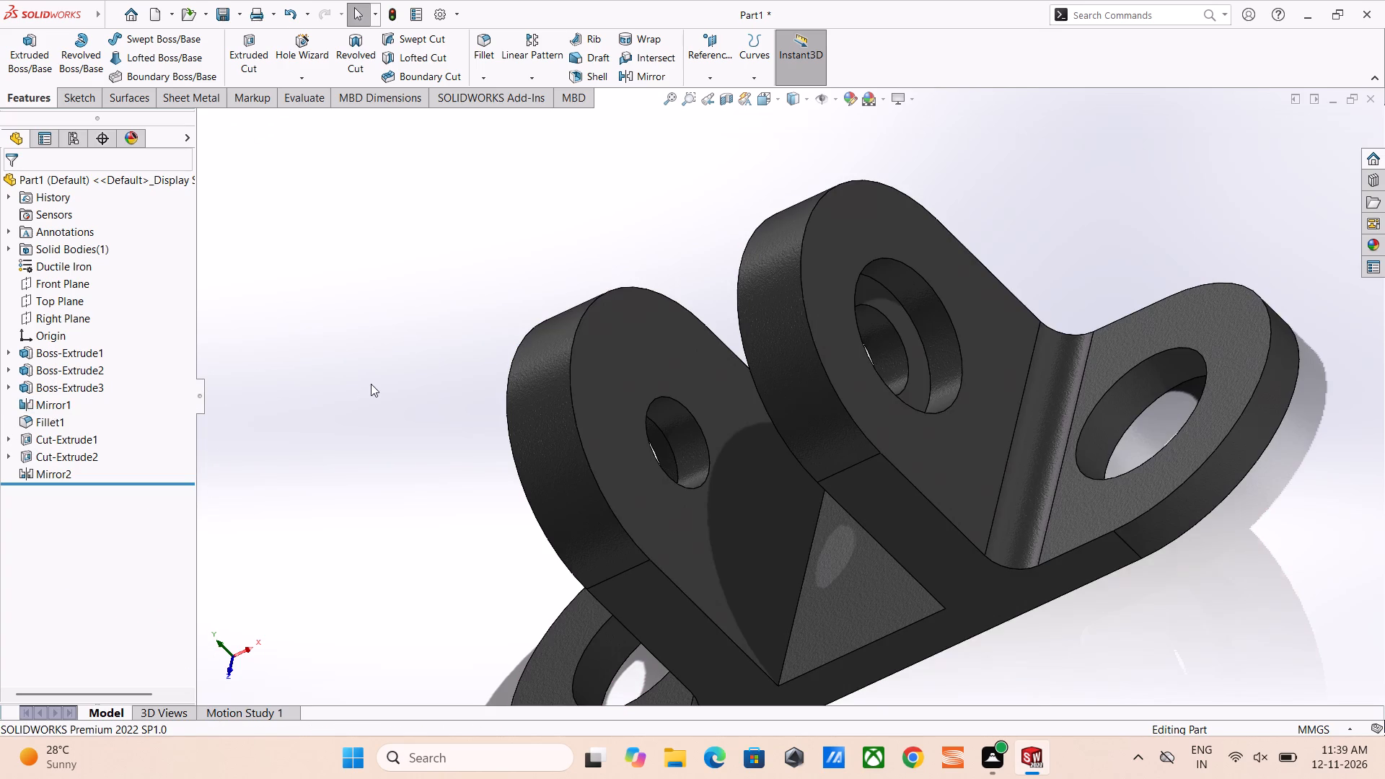
{"action": "left_click", "coordinate": [32, 476]}
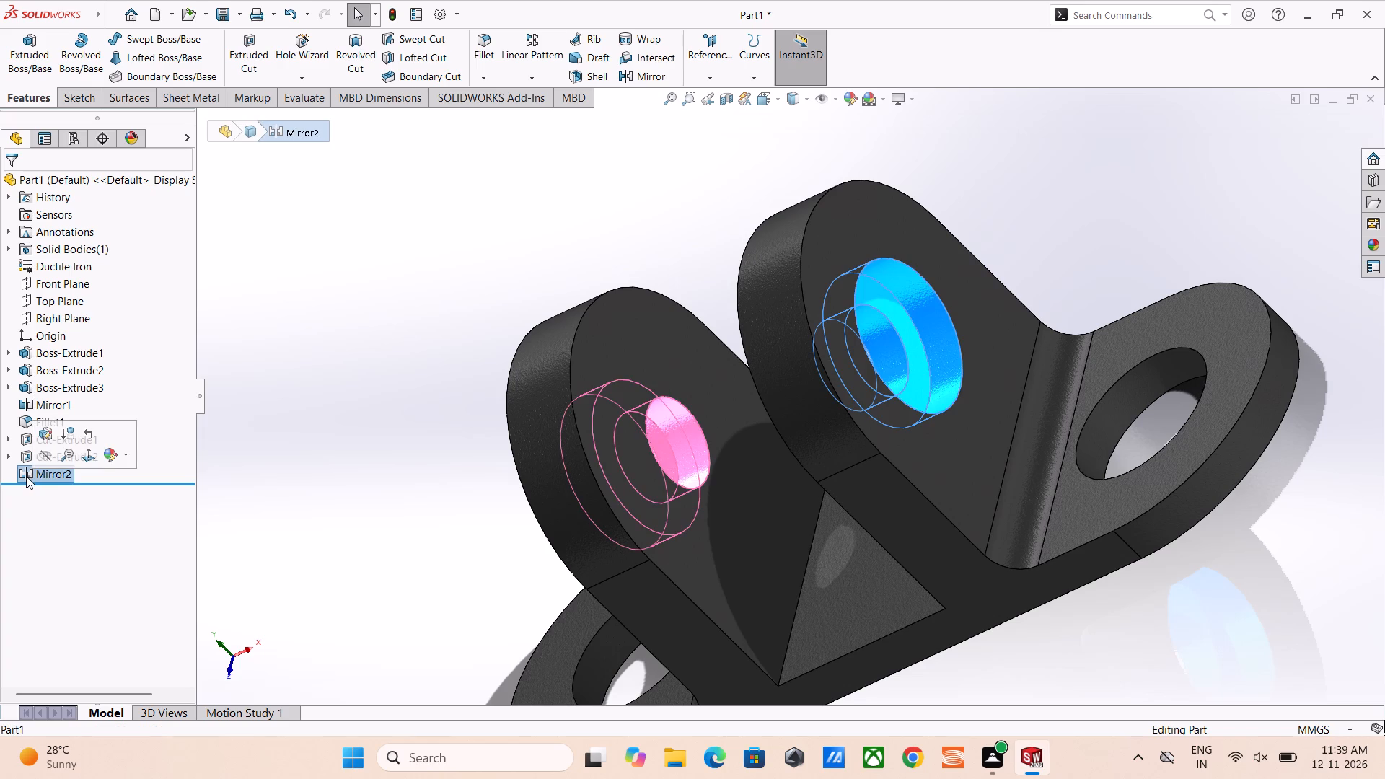
{"action": "left_click", "coordinate": [432, 377]}
Examine the stepped holes in both lugs, the lug profiles and the fillet at the base up close.
{"action": "scroll", "coordinate": [723, 327], "scroll_direction": "up", "scroll_amount": 1}
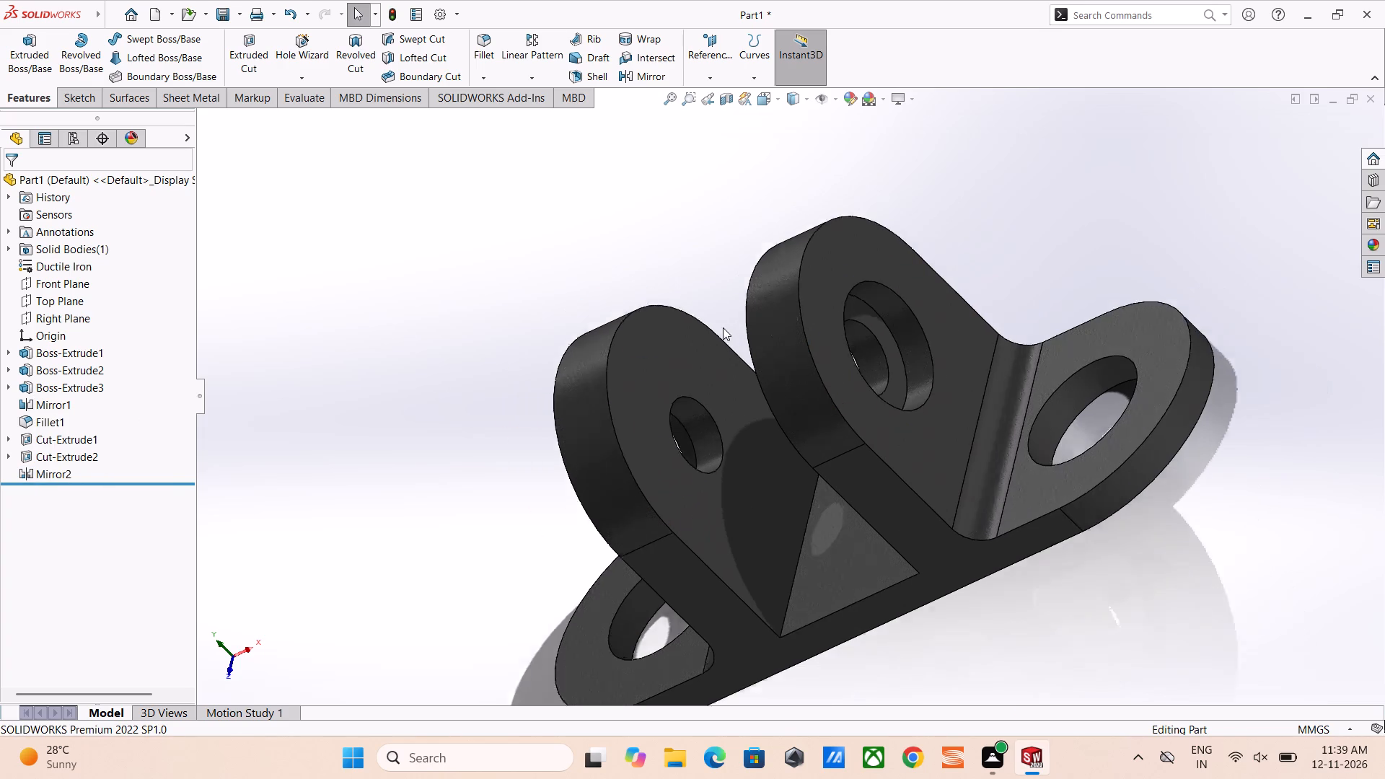
{"action": "scroll", "coordinate": [723, 327], "scroll_direction": "up", "scroll_amount": 4}
{"action": "middle_click_drag", "start_coordinate": [680, 379], "coordinate": [817, 258]}
{"action": "scroll", "coordinate": [752, 381], "scroll_direction": "down", "scroll_amount": 9}
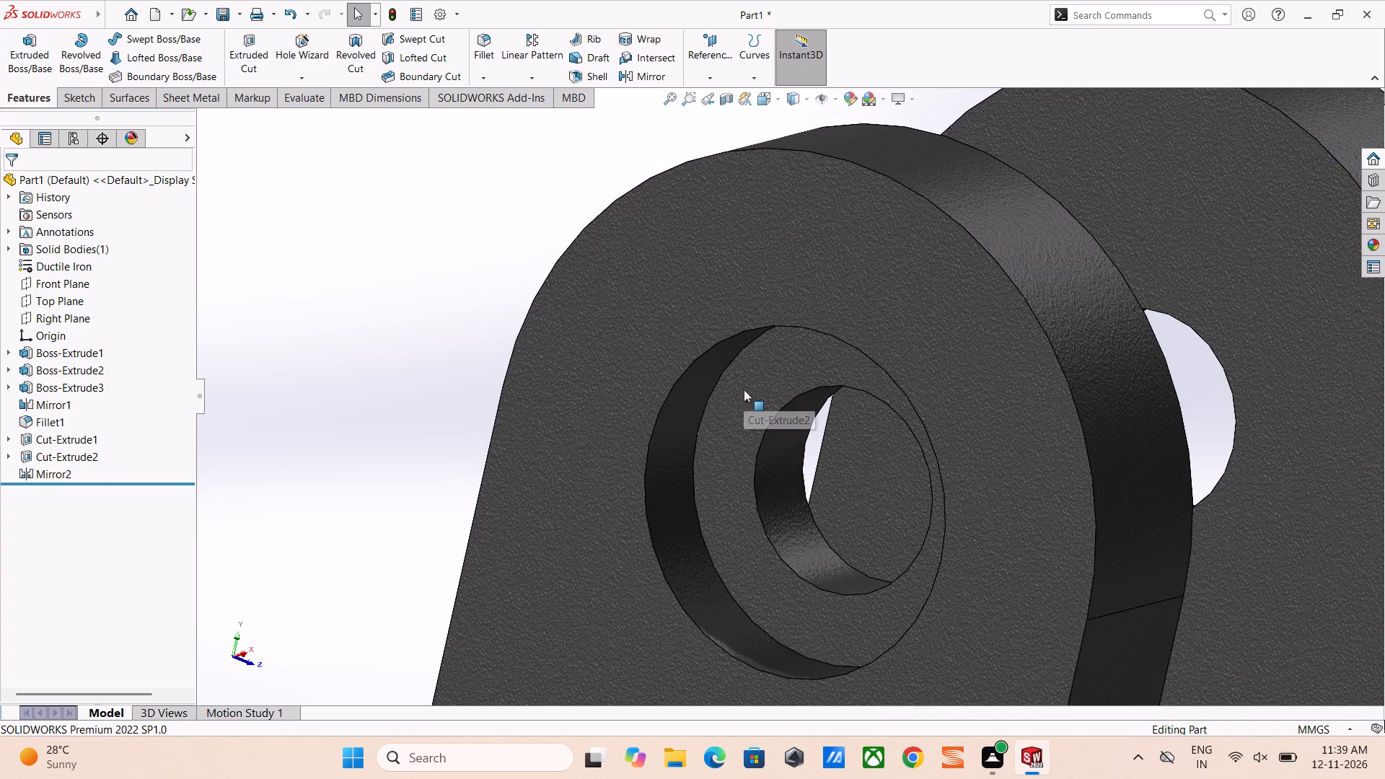
{"action": "scroll", "coordinate": [711, 397], "scroll_direction": "up", "scroll_amount": 1}
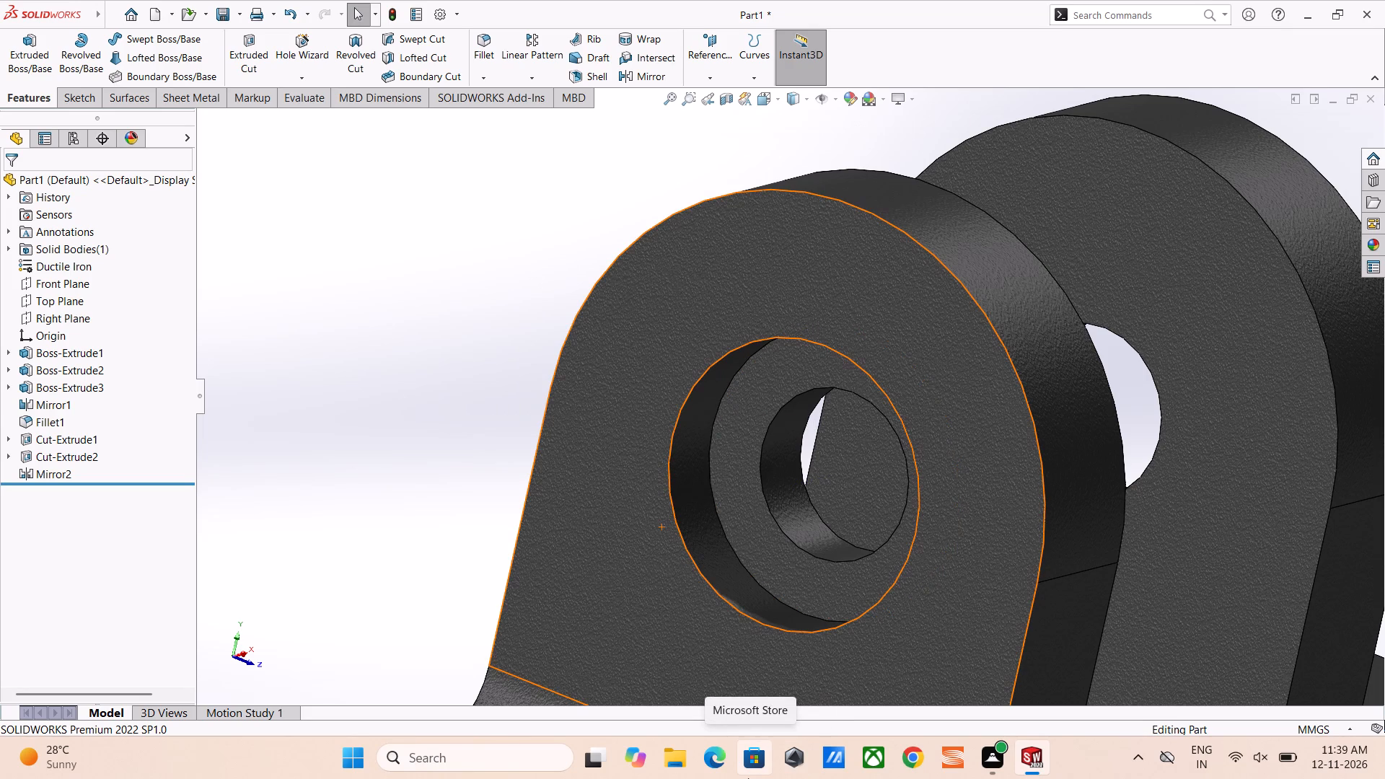
{"action": "scroll", "coordinate": [1058, 651], "scroll_direction": "up", "scroll_amount": 5}
{"action": "scroll", "coordinate": [929, 474], "scroll_direction": "down", "scroll_amount": 2}
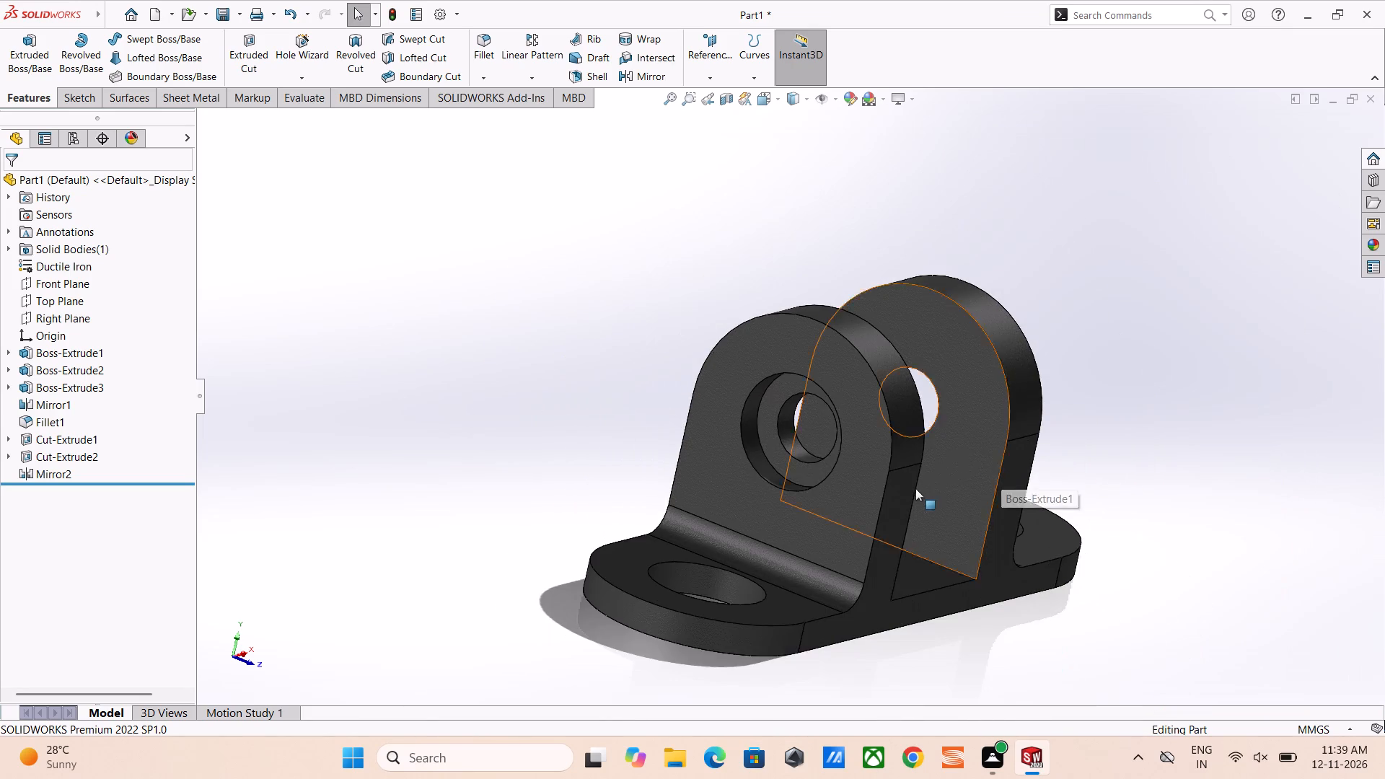
{"action": "scroll", "coordinate": [915, 488], "scroll_direction": "down", "scroll_amount": 2}
{"action": "middle_click_drag", "start_coordinate": [809, 543], "coordinate": [736, 525]}
{"action": "scroll", "coordinate": [761, 566], "scroll_direction": "up", "scroll_amount": 5}
{"action": "middle_click_drag", "start_coordinate": [788, 455], "coordinate": [825, 542]}
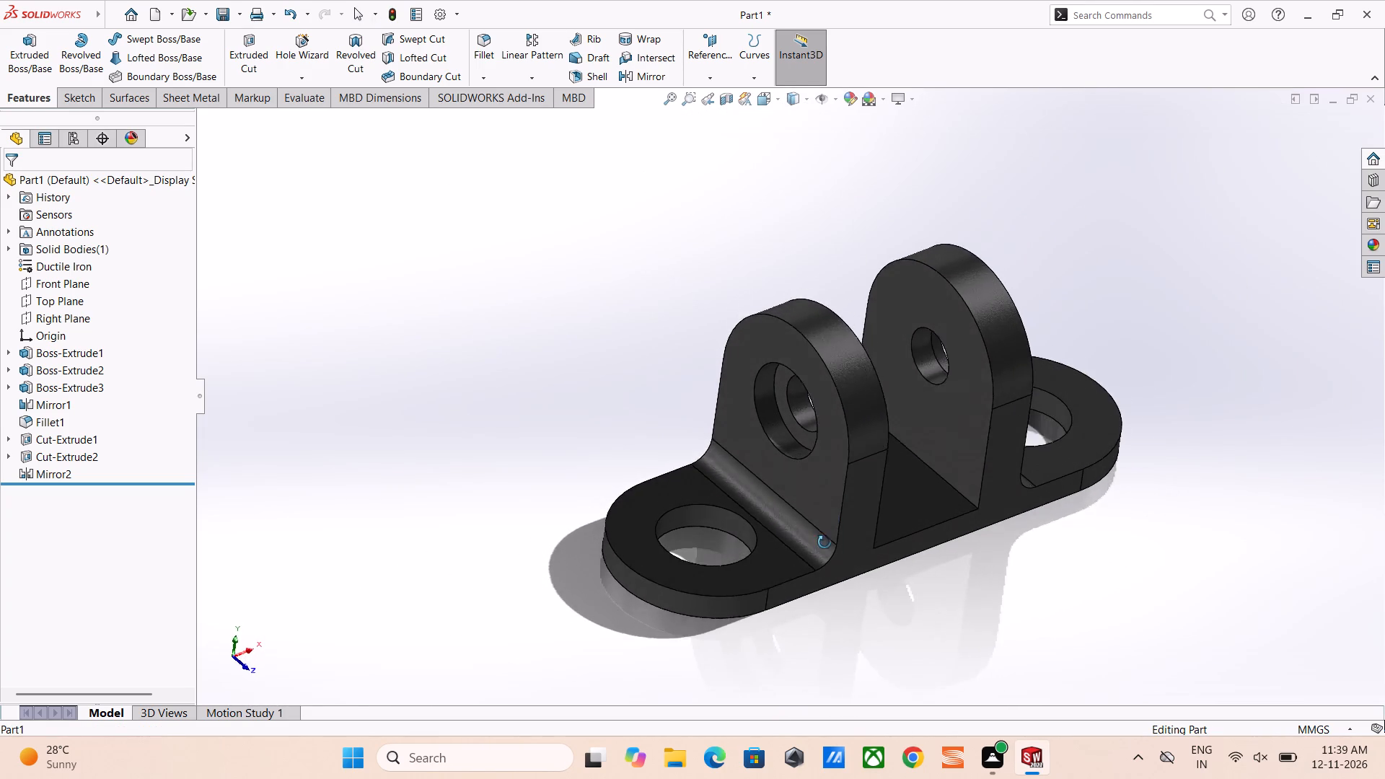
{"action": "middle_click_drag", "start_coordinate": [825, 542], "coordinate": [874, 465]}
{"action": "scroll", "coordinate": [874, 465], "scroll_direction": "down", "scroll_amount": 4}
{"action": "middle_click_drag", "start_coordinate": [969, 477], "coordinate": [913, 432]}
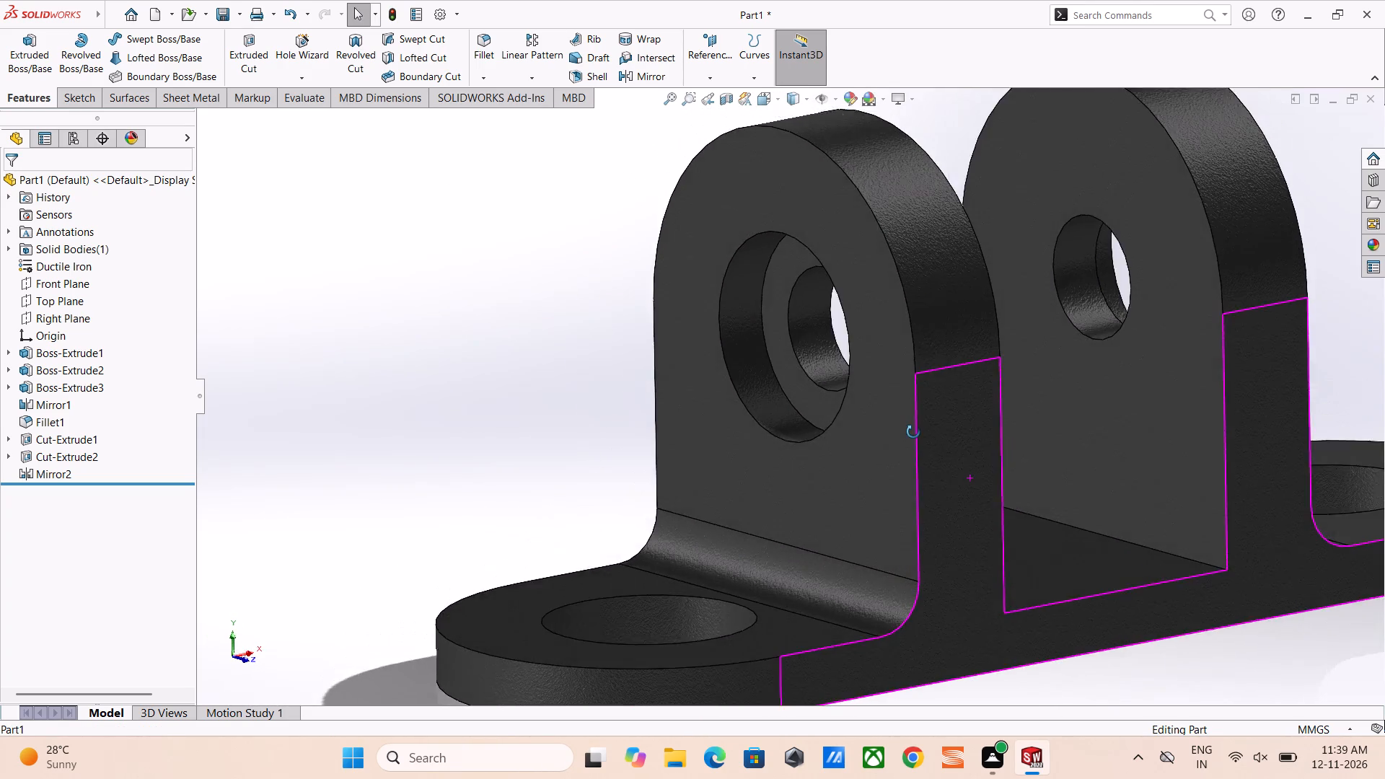
{"action": "middle_click_drag", "start_coordinate": [913, 432], "coordinate": [913, 431]}
{"action": "scroll", "coordinate": [913, 431], "scroll_direction": "up", "scroll_amount": 3}
{"action": "left_click", "coordinate": [879, 316]}
{"action": "left_click", "coordinate": [537, 329]}
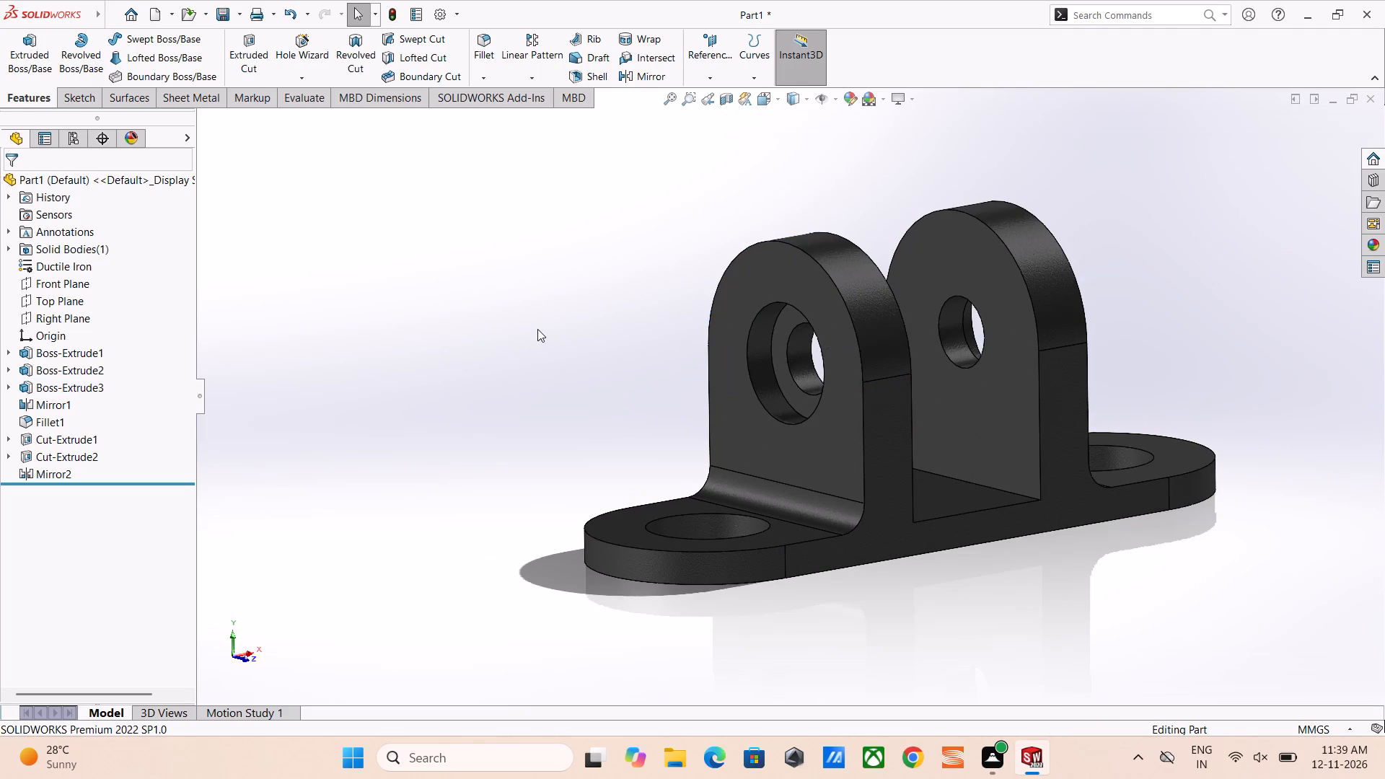
Examine the bracket from its opposite side and restore the Isometric view.
{"action": "middle_click_drag", "start_coordinate": [593, 320], "coordinate": [847, 493]}
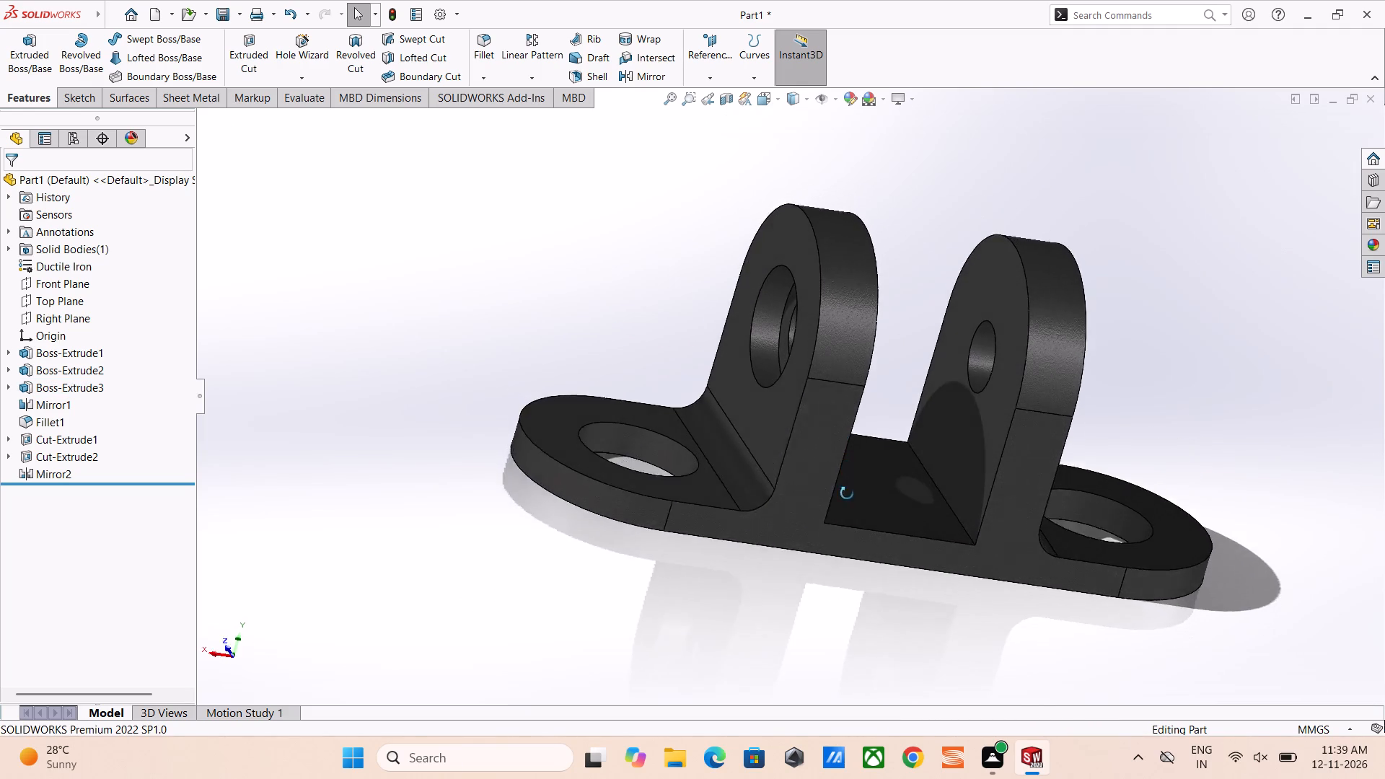
{"action": "middle_click_drag", "start_coordinate": [847, 493], "coordinate": [845, 509]}
{"action": "scroll", "coordinate": [807, 415], "scroll_direction": "down", "scroll_amount": 3}
{"action": "middle_click_drag", "start_coordinate": [805, 419], "coordinate": [875, 474]}
{"action": "scroll", "coordinate": [875, 474], "scroll_direction": "up", "scroll_amount": 5}
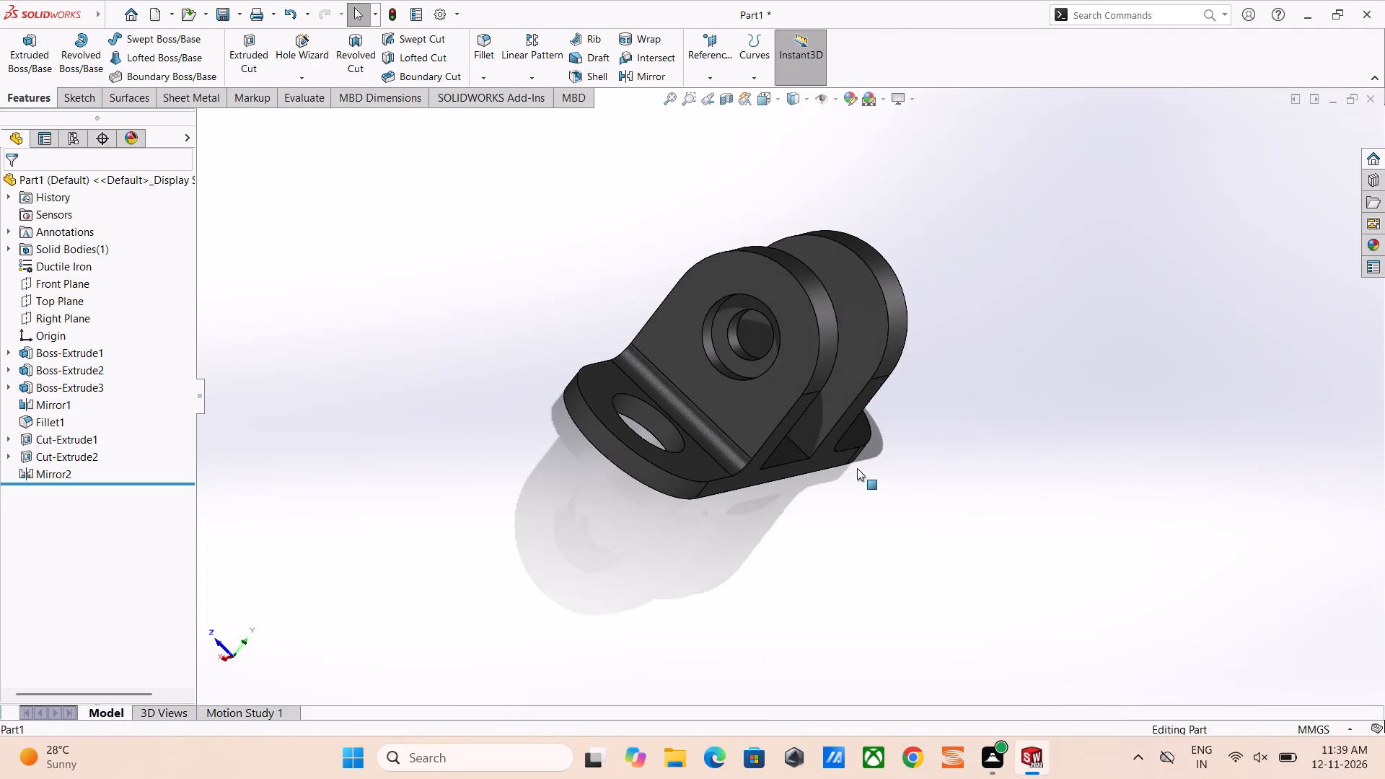
{"action": "middle_click_drag", "start_coordinate": [809, 451], "coordinate": [785, 465]}
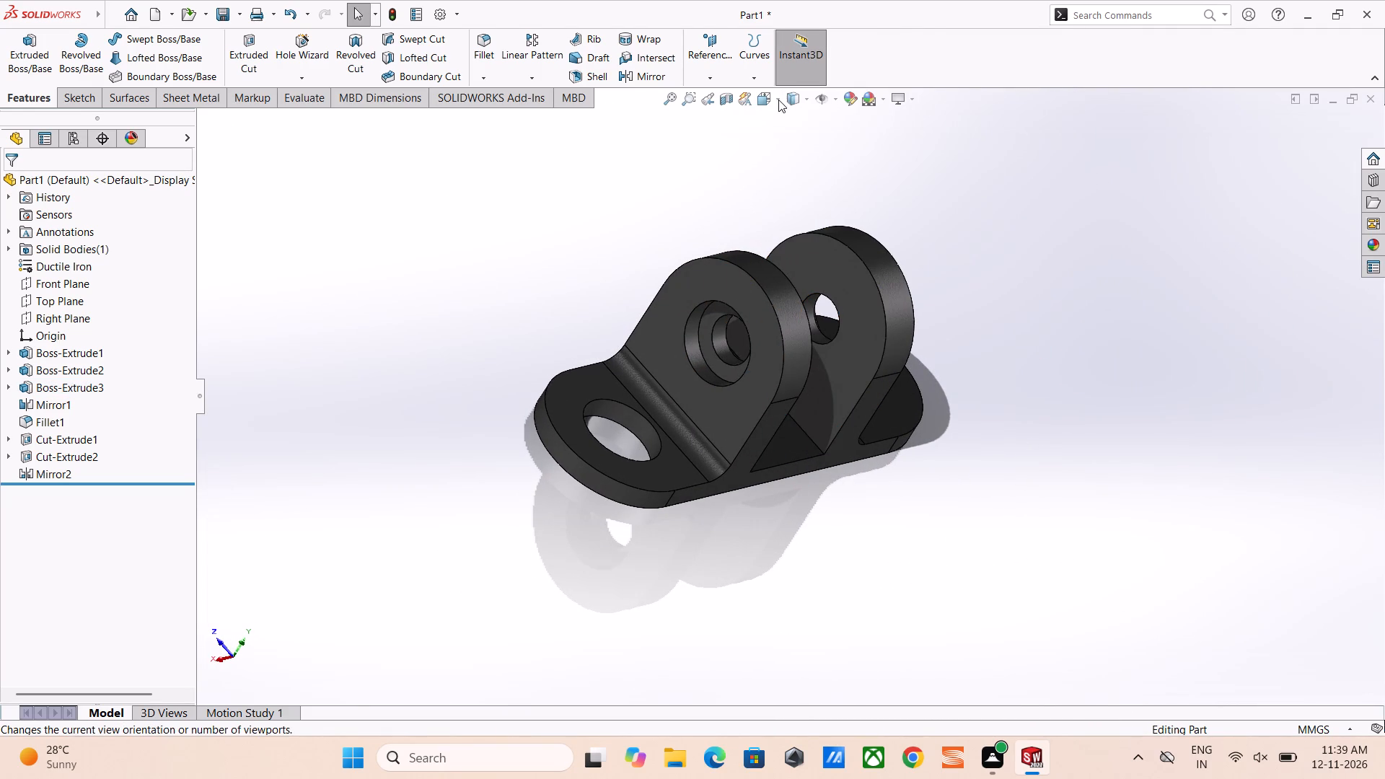
{"action": "left_click", "coordinate": [778, 100]}
{"action": "left_click", "coordinate": [850, 141]}
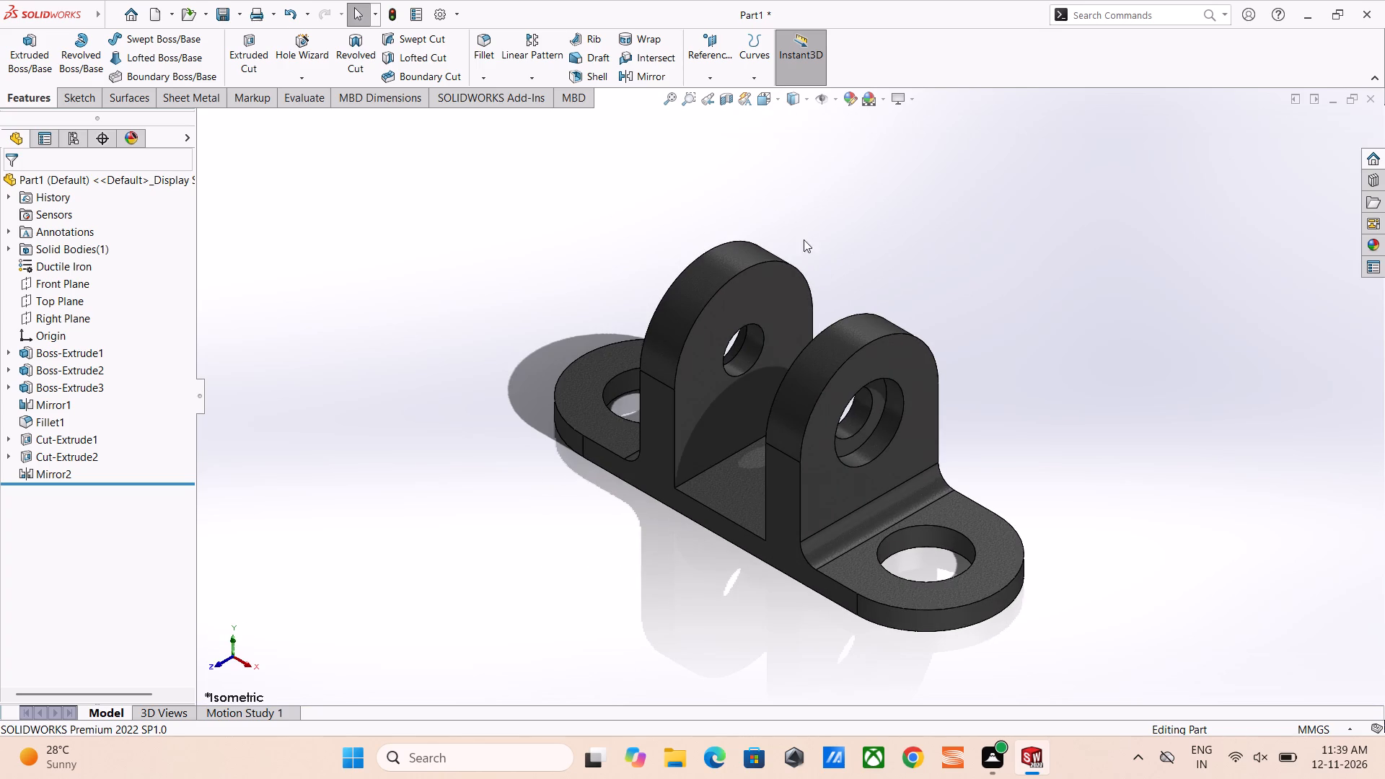
{"action": "left_click", "coordinate": [806, 234]}
Start saving the part, create a folder named fuji on the Desktop and open it as the save location.
{"action": "key", "text": "ctrl+s"}
{"action": "left_click", "coordinate": [513, 304]}
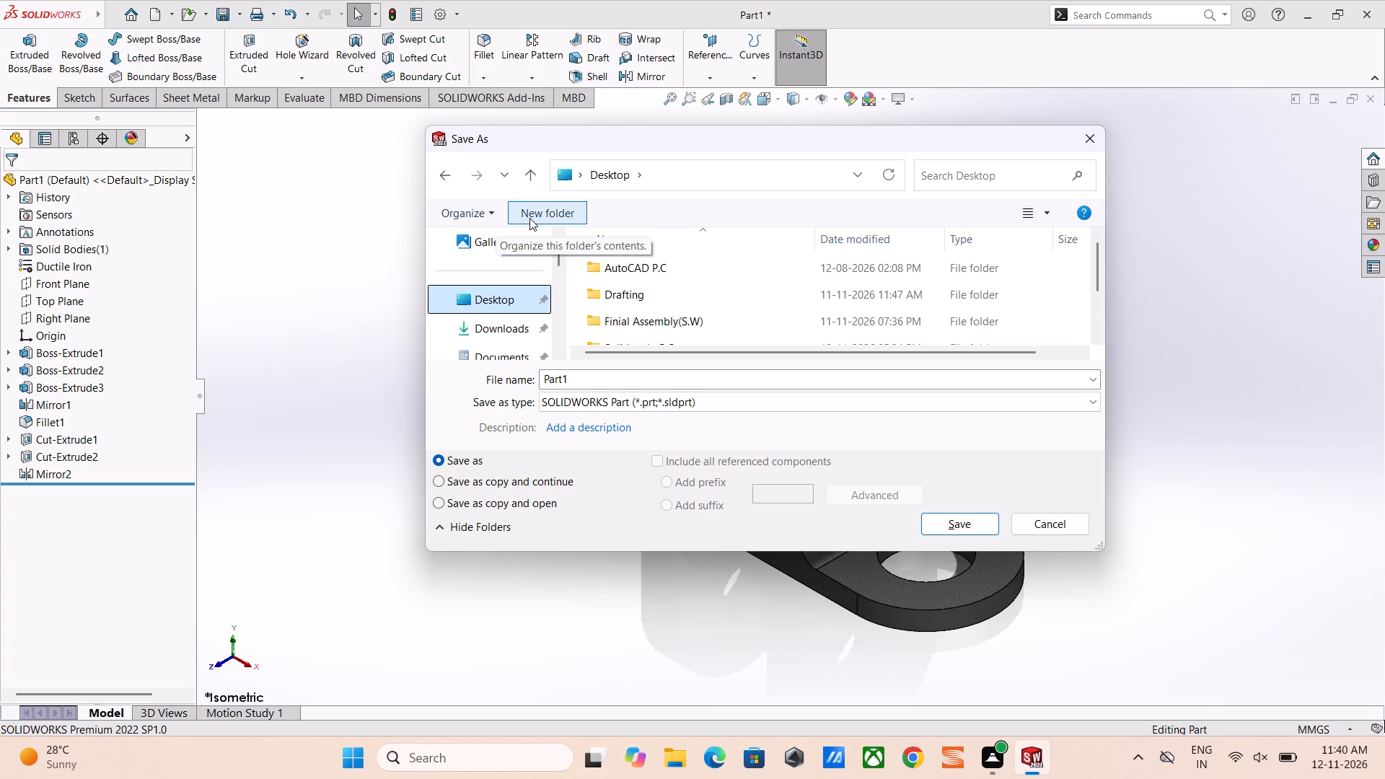
{"action": "left_click", "coordinate": [529, 214]}
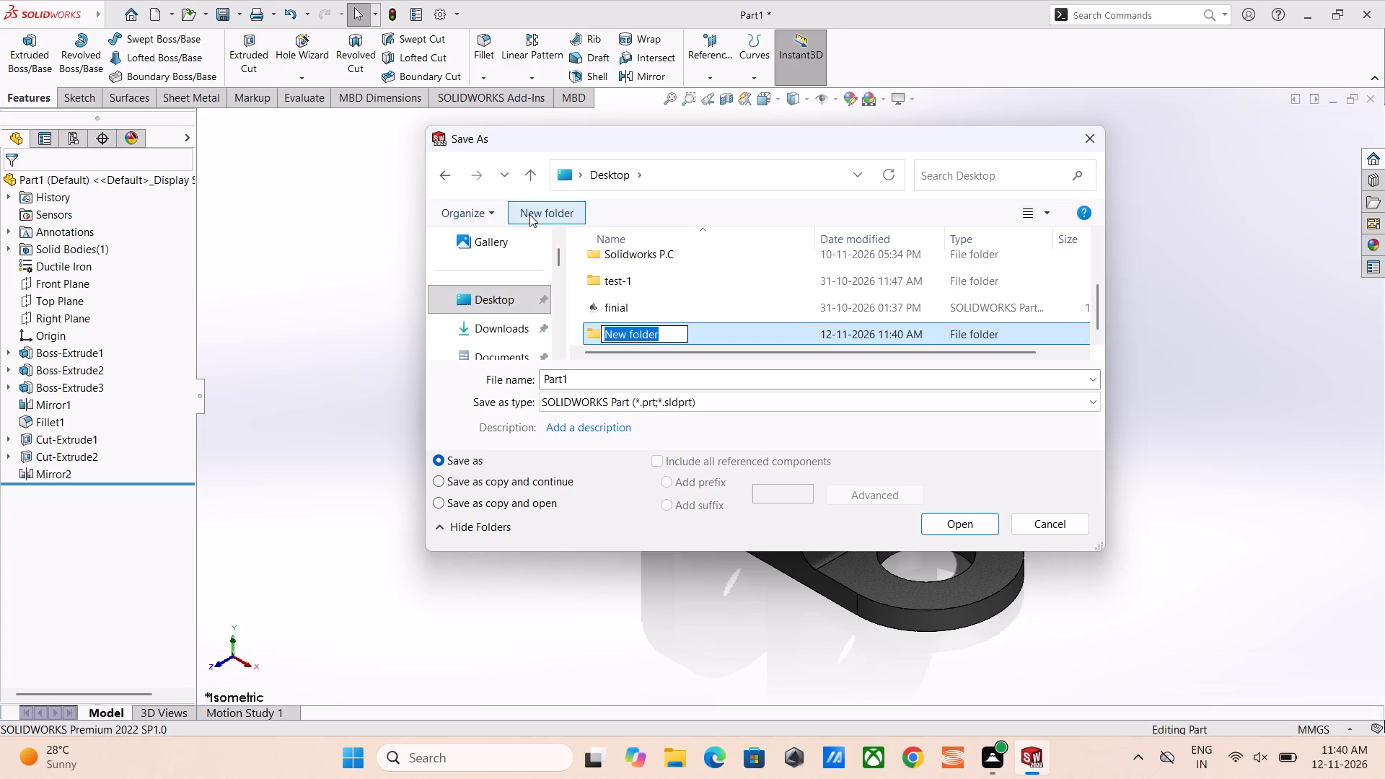
{"action": "type", "text": "fuji"}
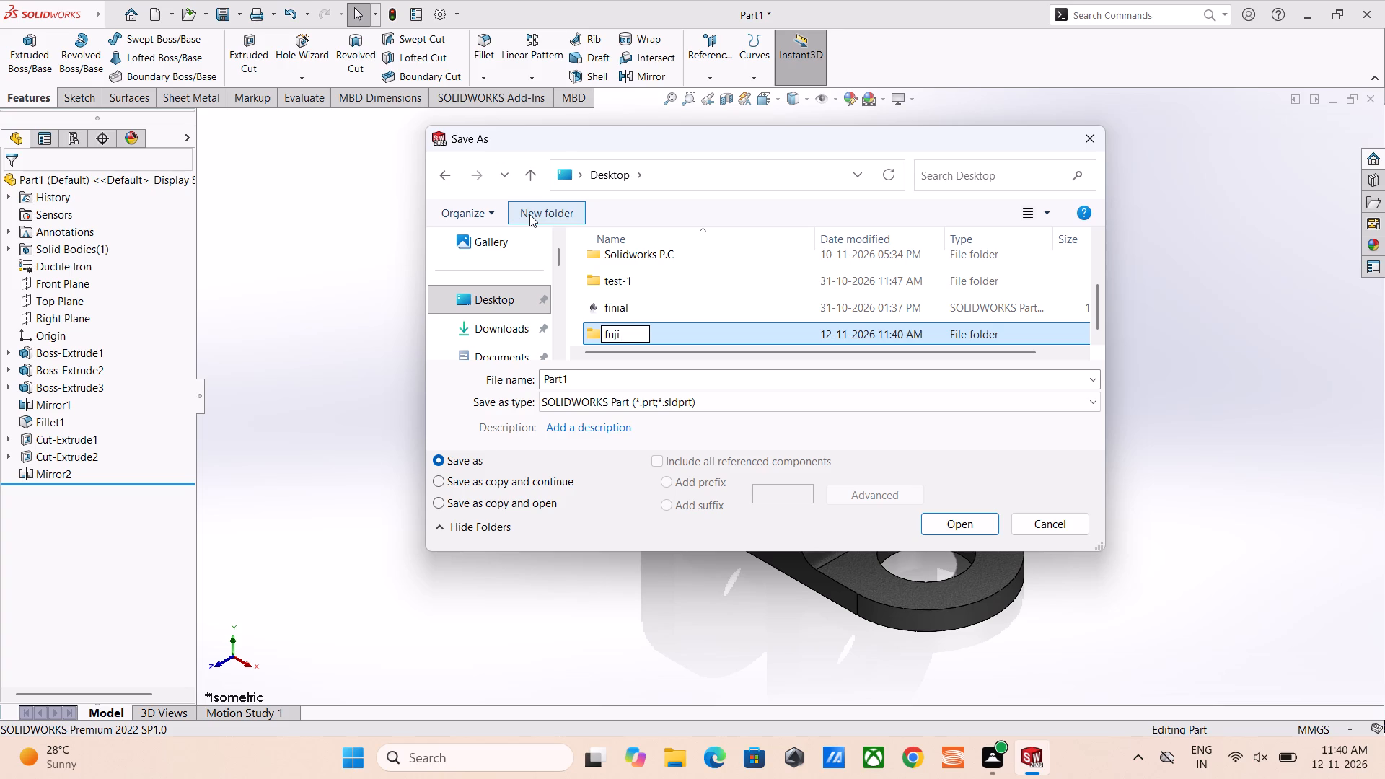
{"action": "key", "text": "Return"}
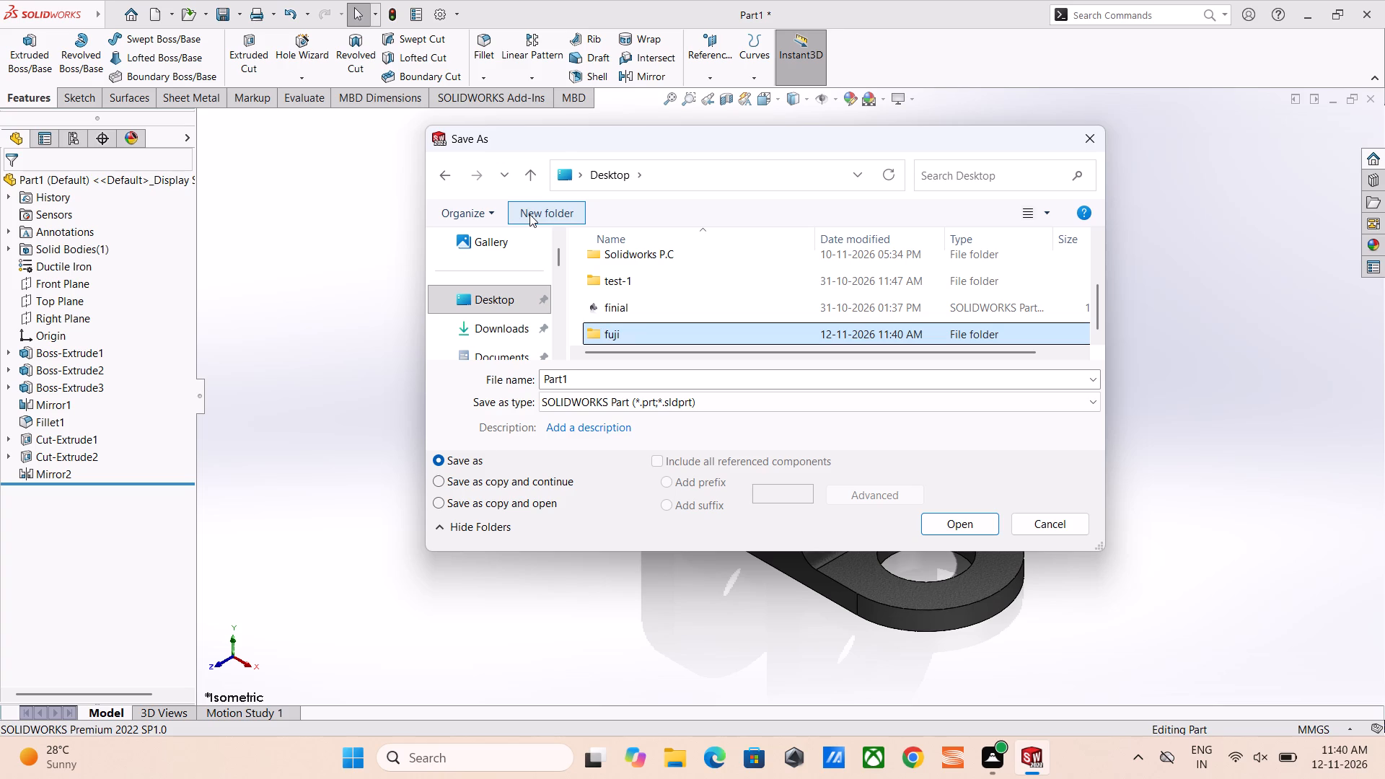
{"action": "double_click", "coordinate": [674, 335]}
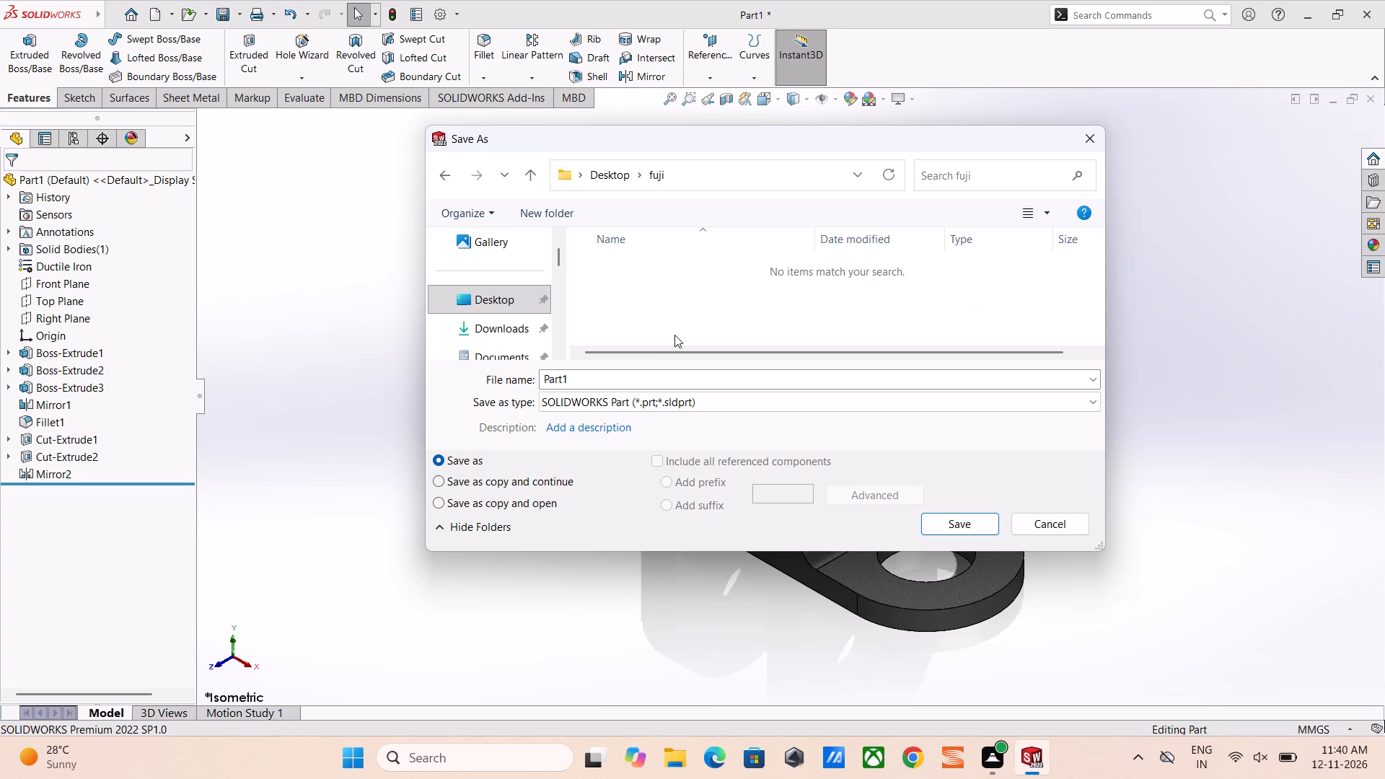
Save the part as a SOLIDWORKS Part file named 1 in the fuji folder.
{"action": "key", "text": "1"}
{"action": "double_click", "coordinate": [683, 371]}
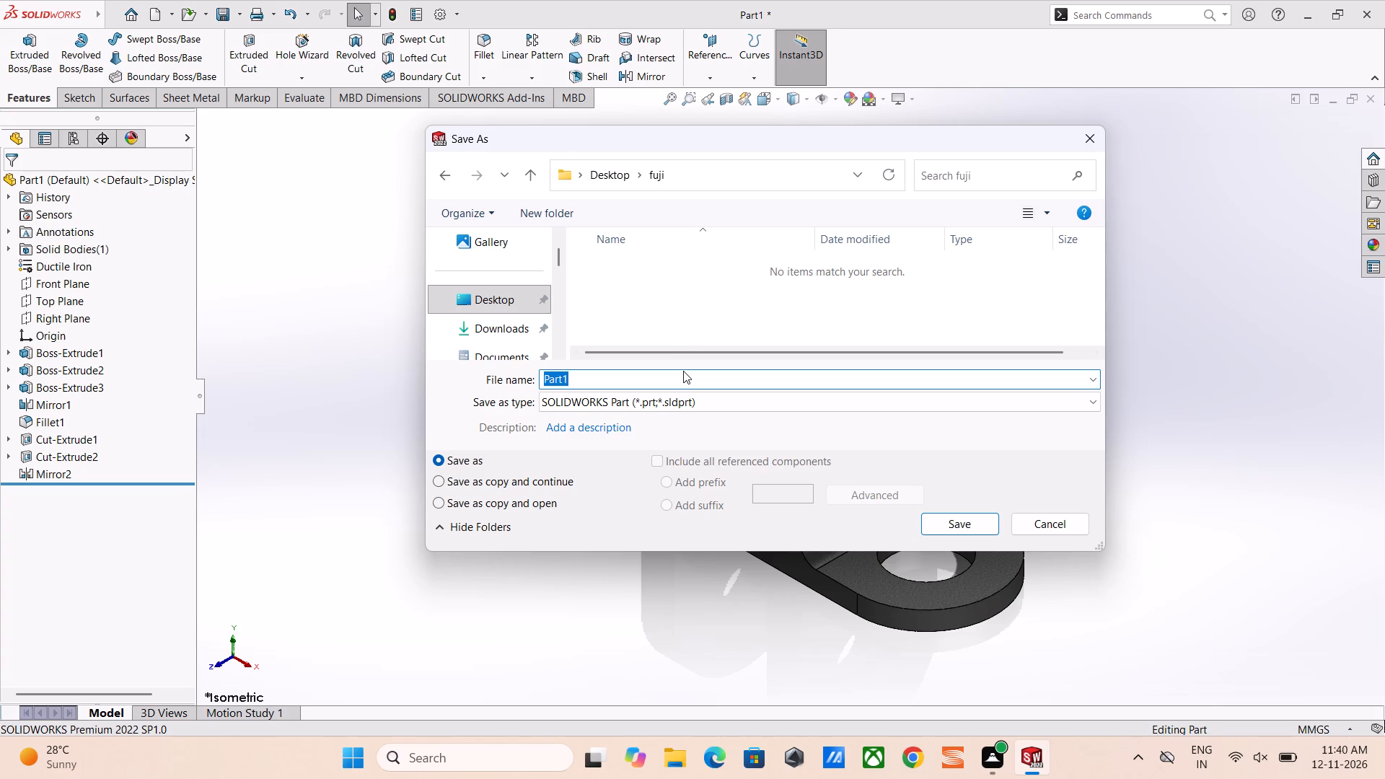
{"action": "key", "text": "1"}
{"action": "key", "text": "Return"}
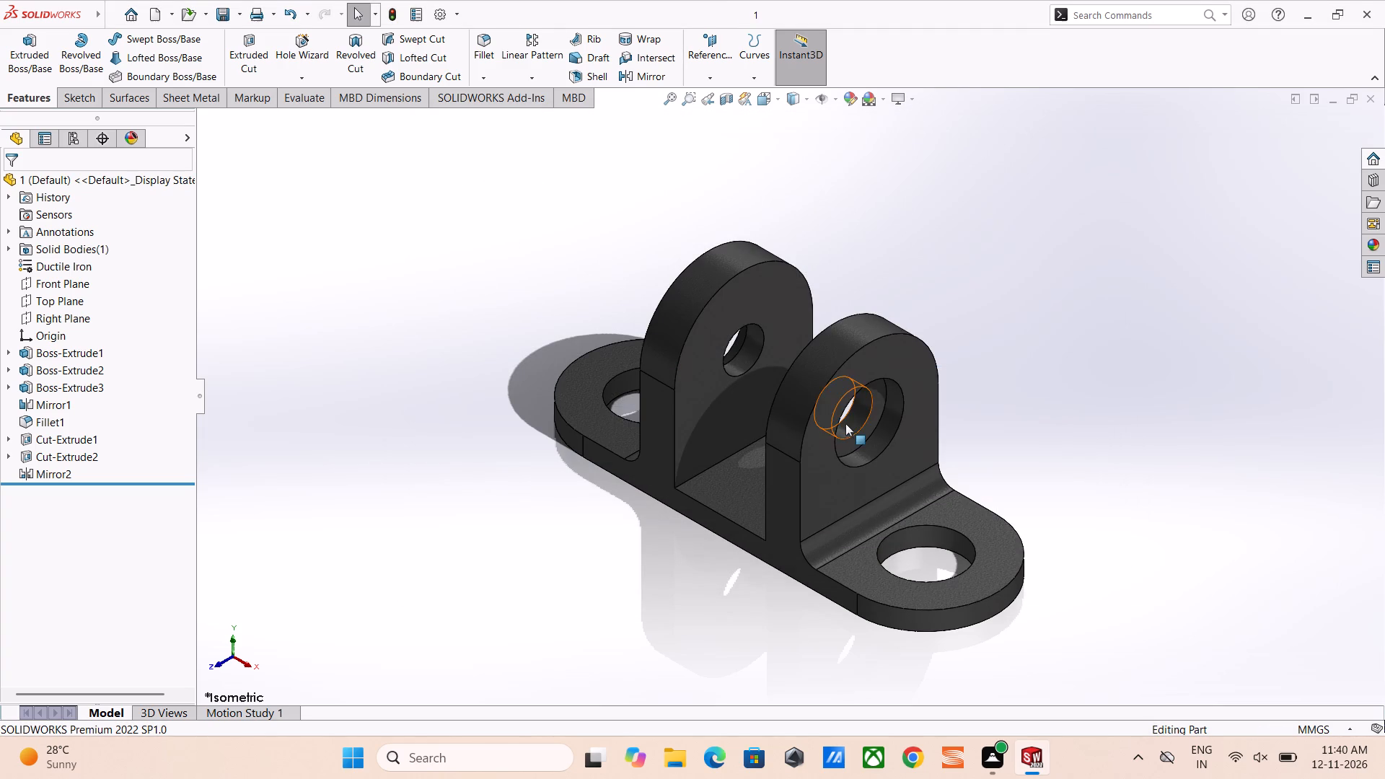
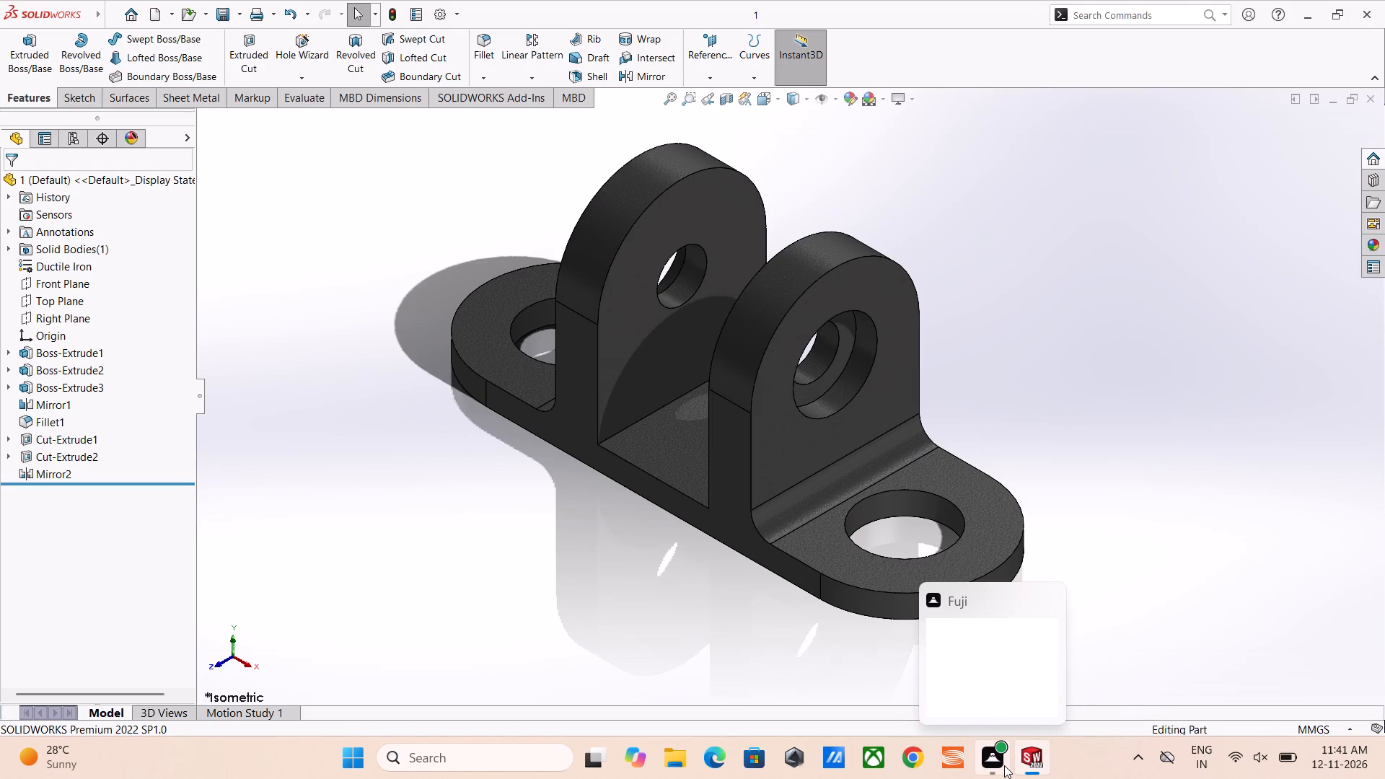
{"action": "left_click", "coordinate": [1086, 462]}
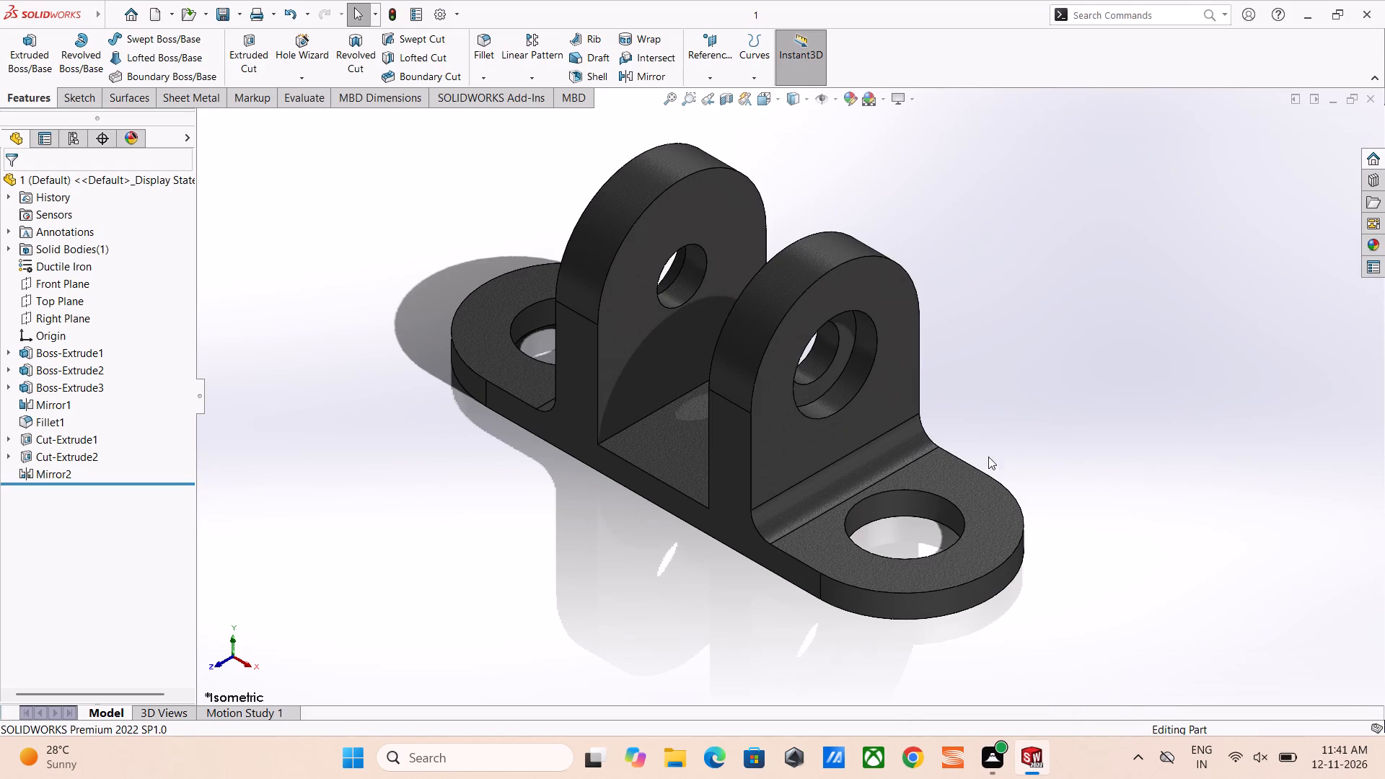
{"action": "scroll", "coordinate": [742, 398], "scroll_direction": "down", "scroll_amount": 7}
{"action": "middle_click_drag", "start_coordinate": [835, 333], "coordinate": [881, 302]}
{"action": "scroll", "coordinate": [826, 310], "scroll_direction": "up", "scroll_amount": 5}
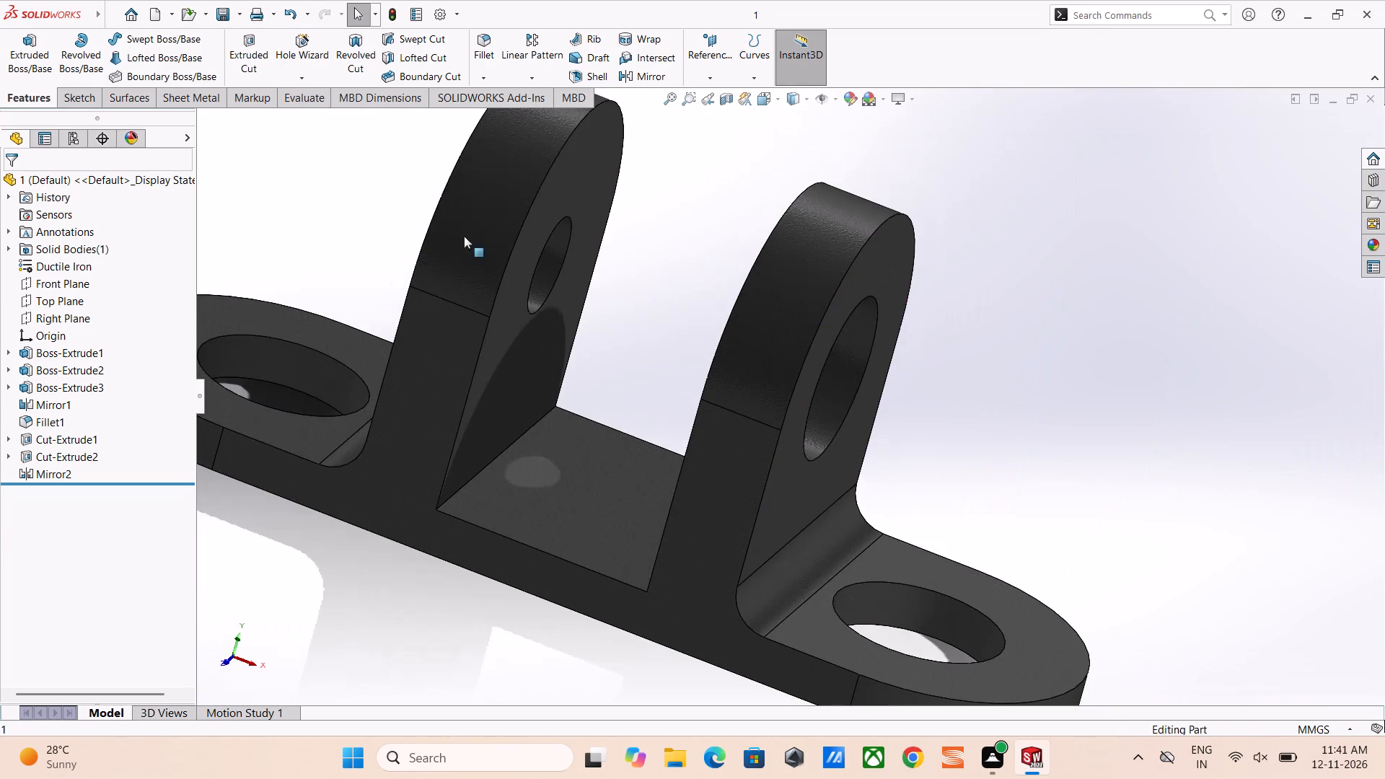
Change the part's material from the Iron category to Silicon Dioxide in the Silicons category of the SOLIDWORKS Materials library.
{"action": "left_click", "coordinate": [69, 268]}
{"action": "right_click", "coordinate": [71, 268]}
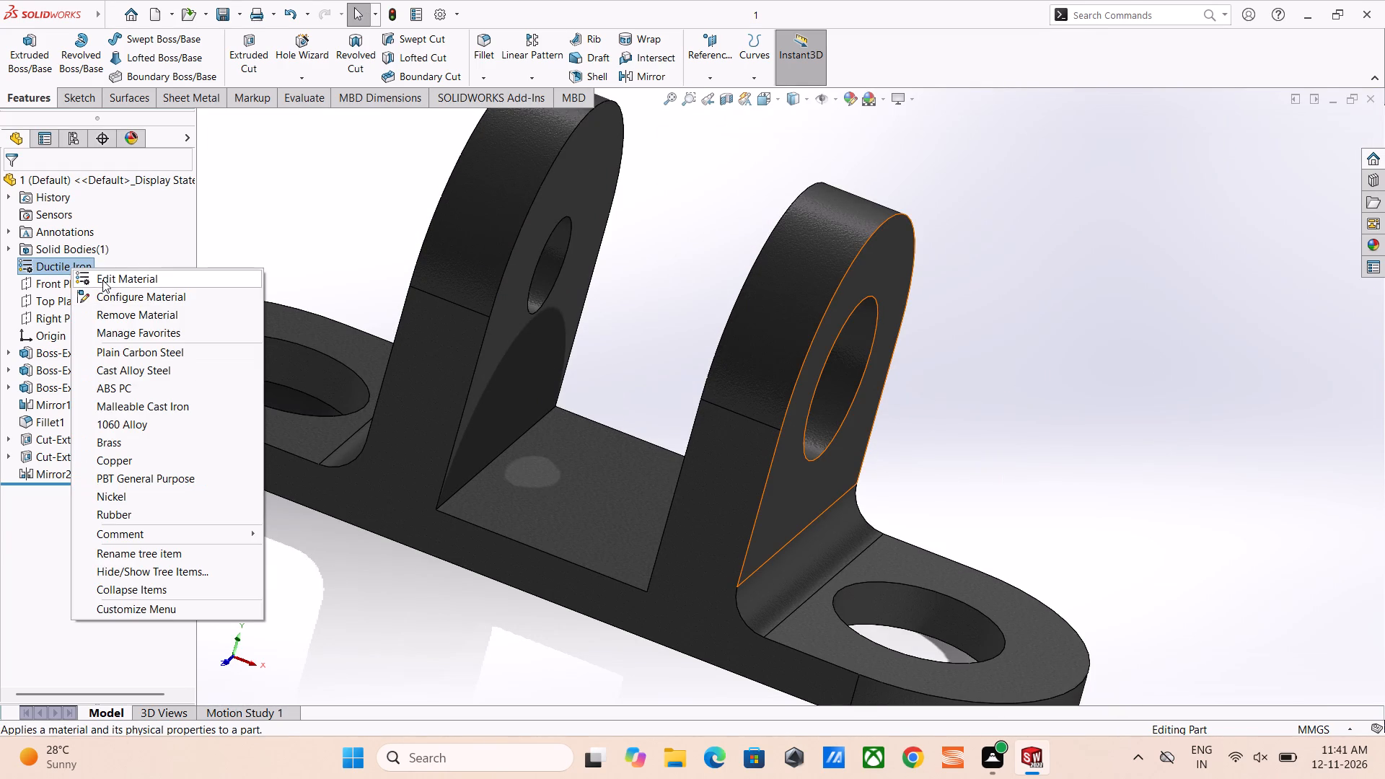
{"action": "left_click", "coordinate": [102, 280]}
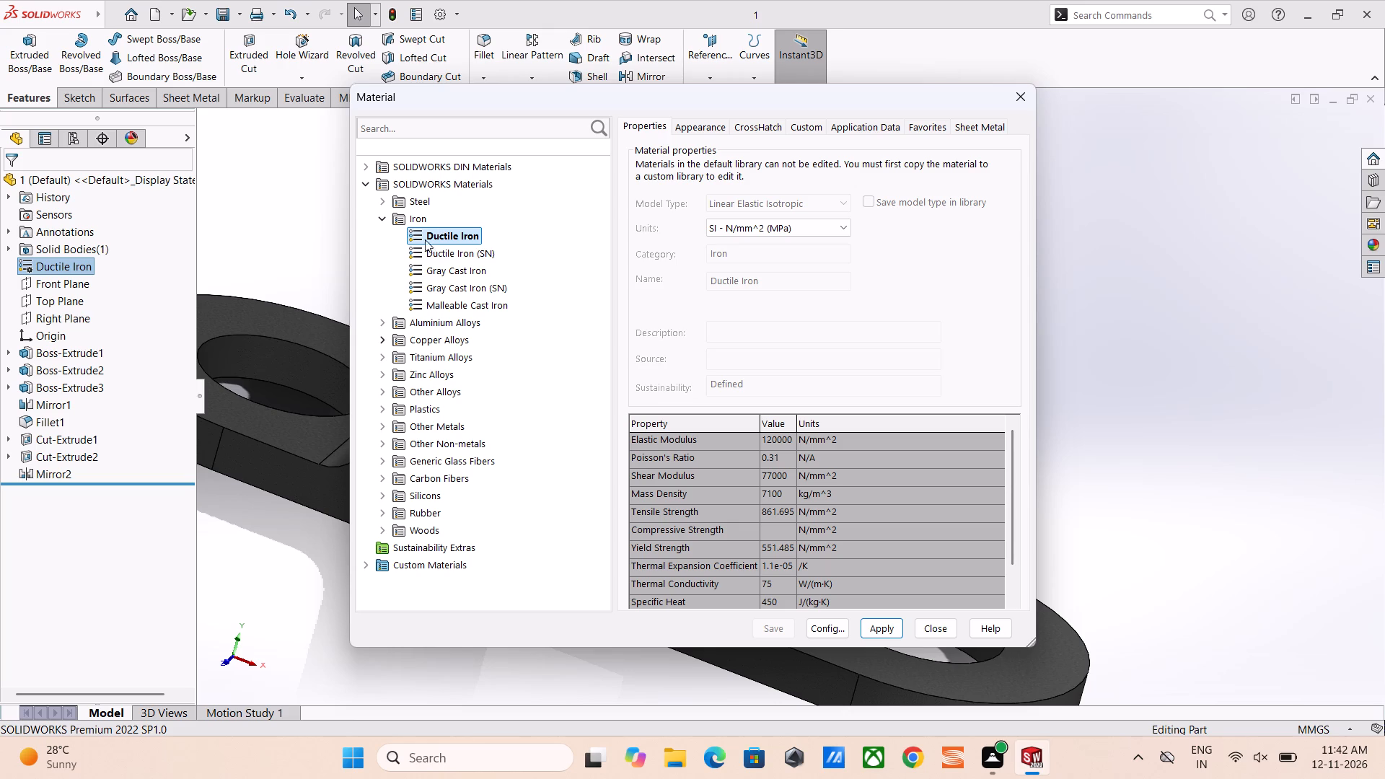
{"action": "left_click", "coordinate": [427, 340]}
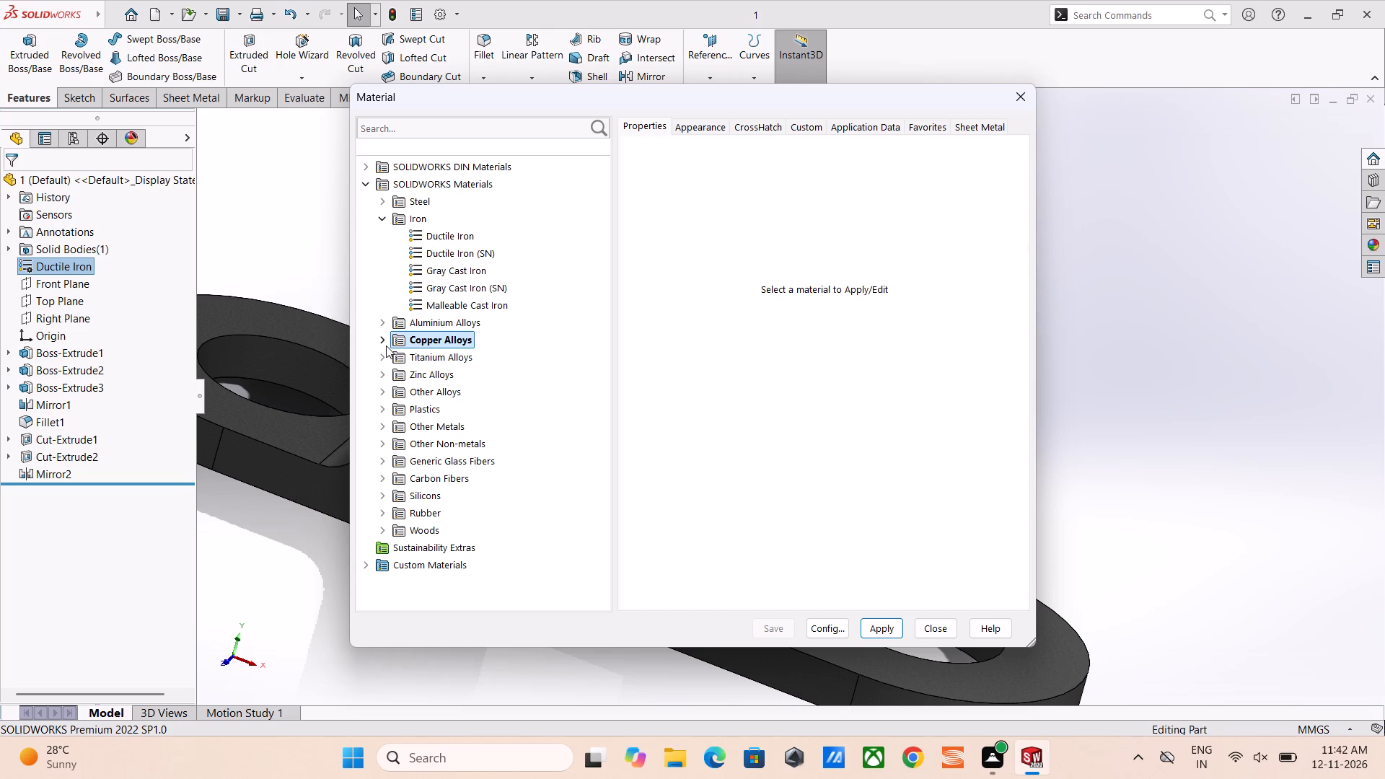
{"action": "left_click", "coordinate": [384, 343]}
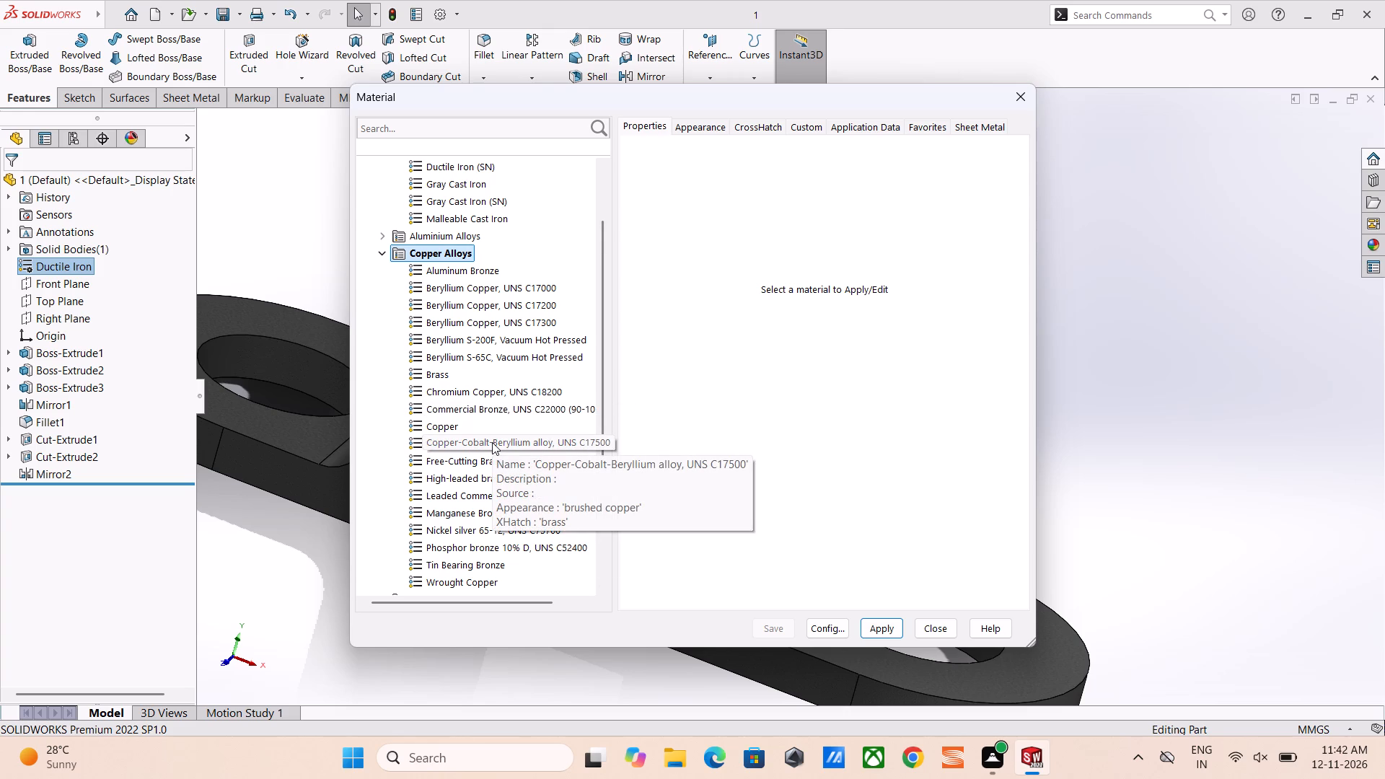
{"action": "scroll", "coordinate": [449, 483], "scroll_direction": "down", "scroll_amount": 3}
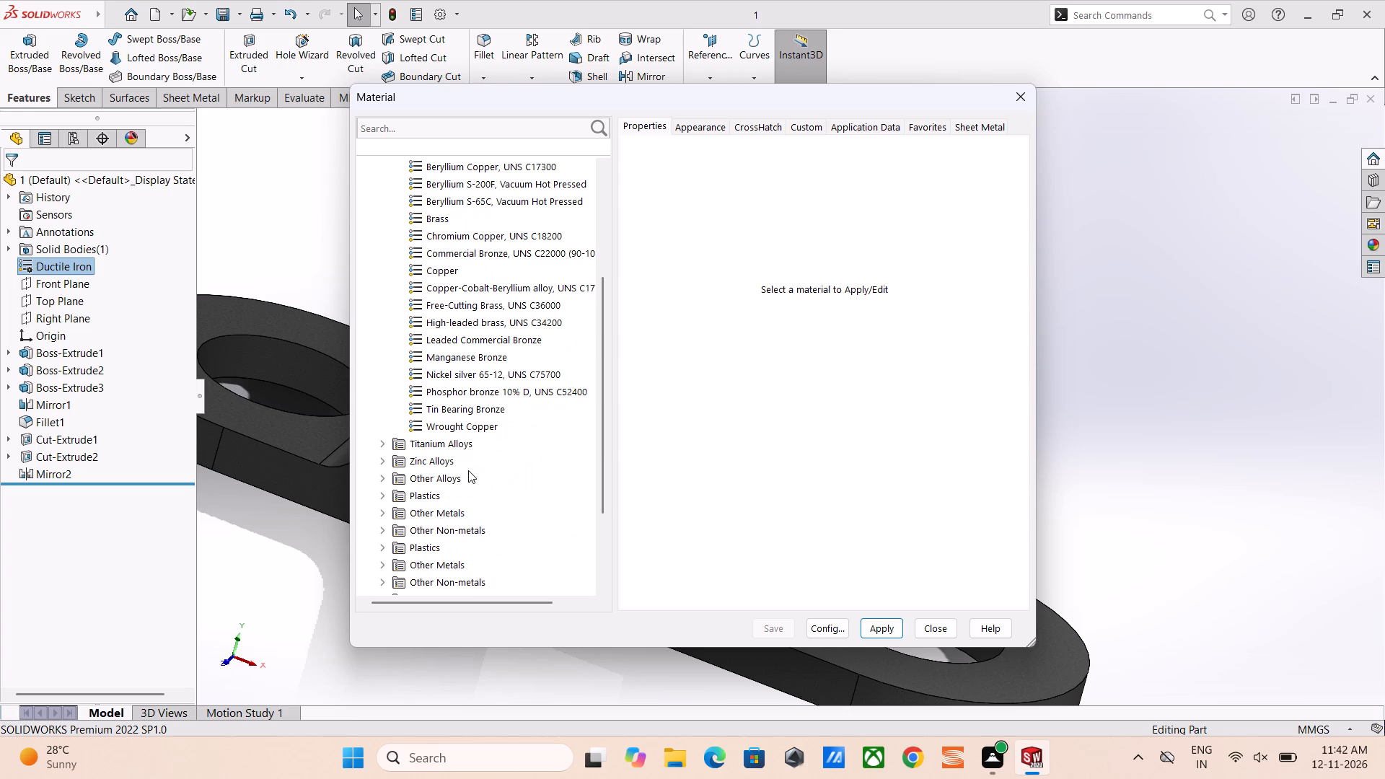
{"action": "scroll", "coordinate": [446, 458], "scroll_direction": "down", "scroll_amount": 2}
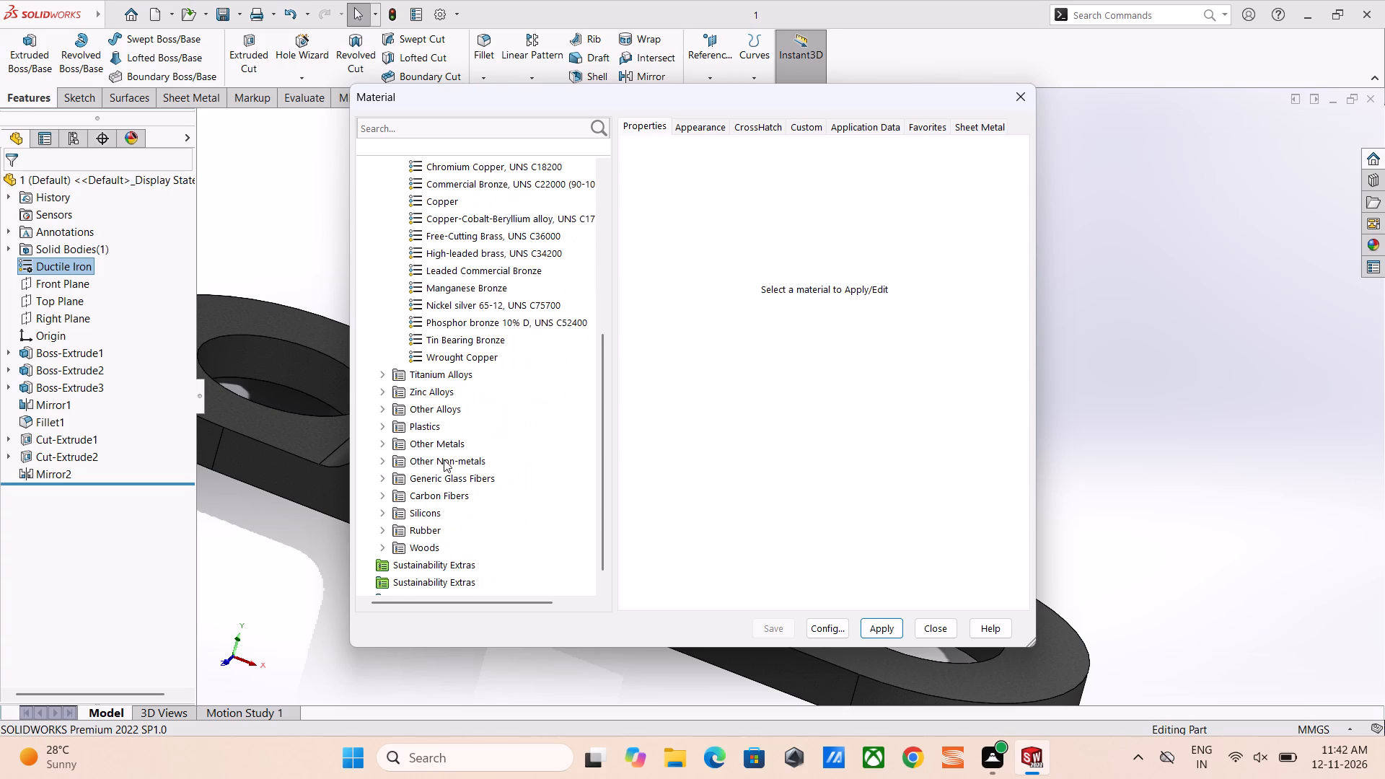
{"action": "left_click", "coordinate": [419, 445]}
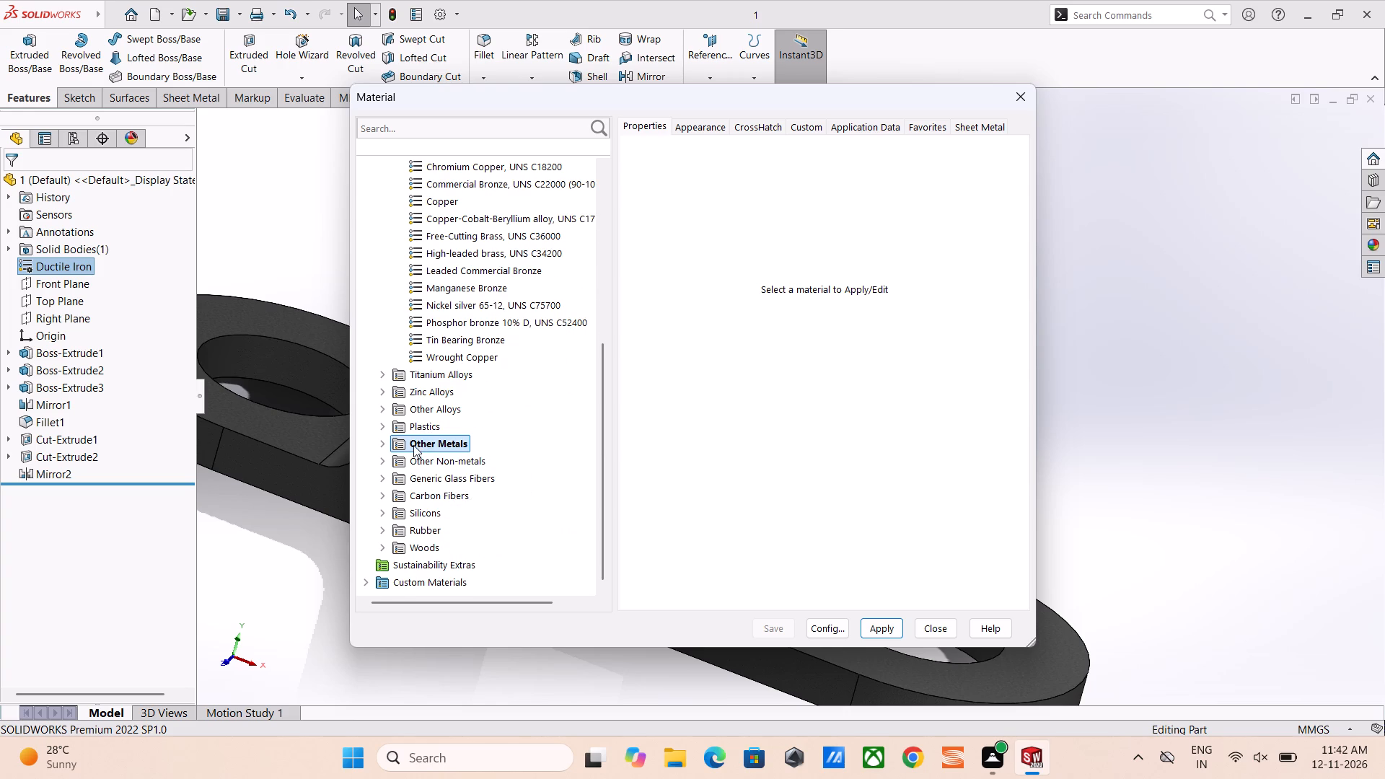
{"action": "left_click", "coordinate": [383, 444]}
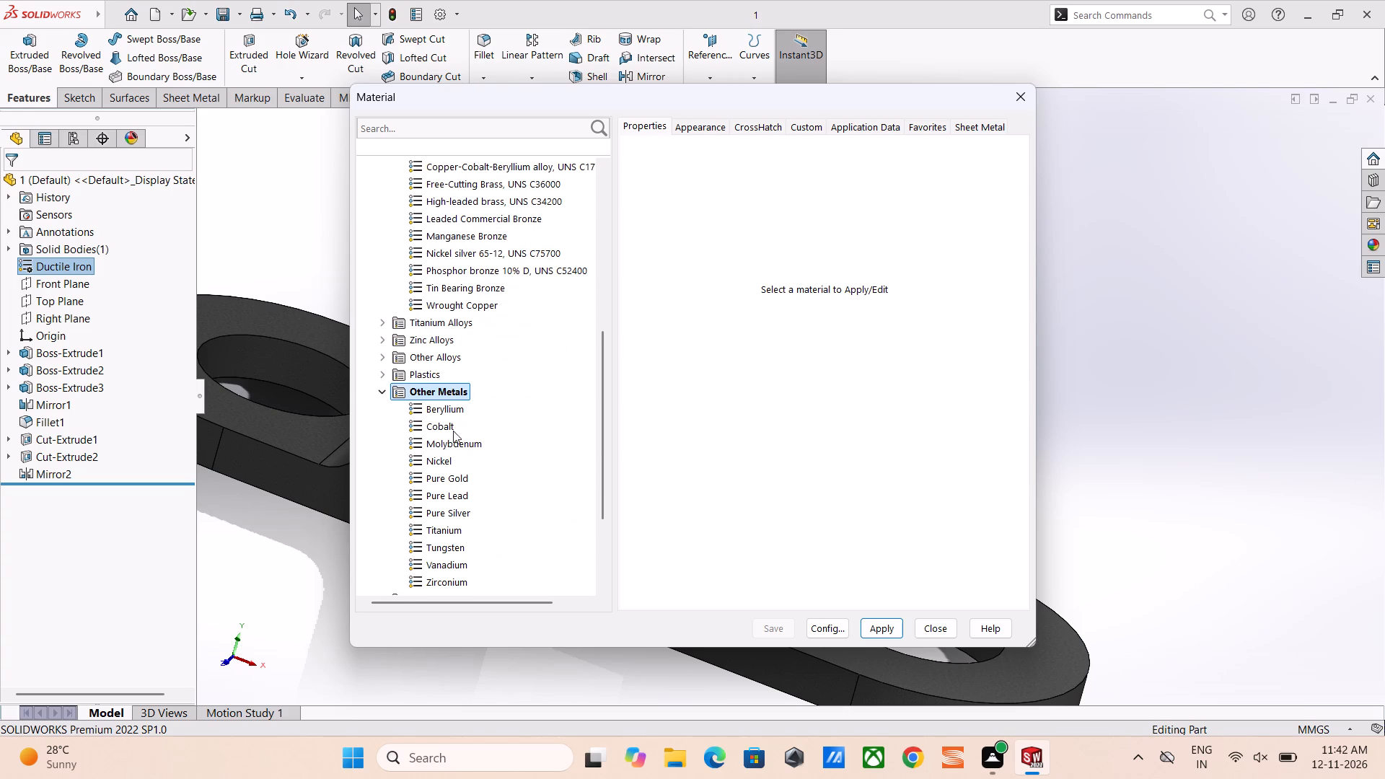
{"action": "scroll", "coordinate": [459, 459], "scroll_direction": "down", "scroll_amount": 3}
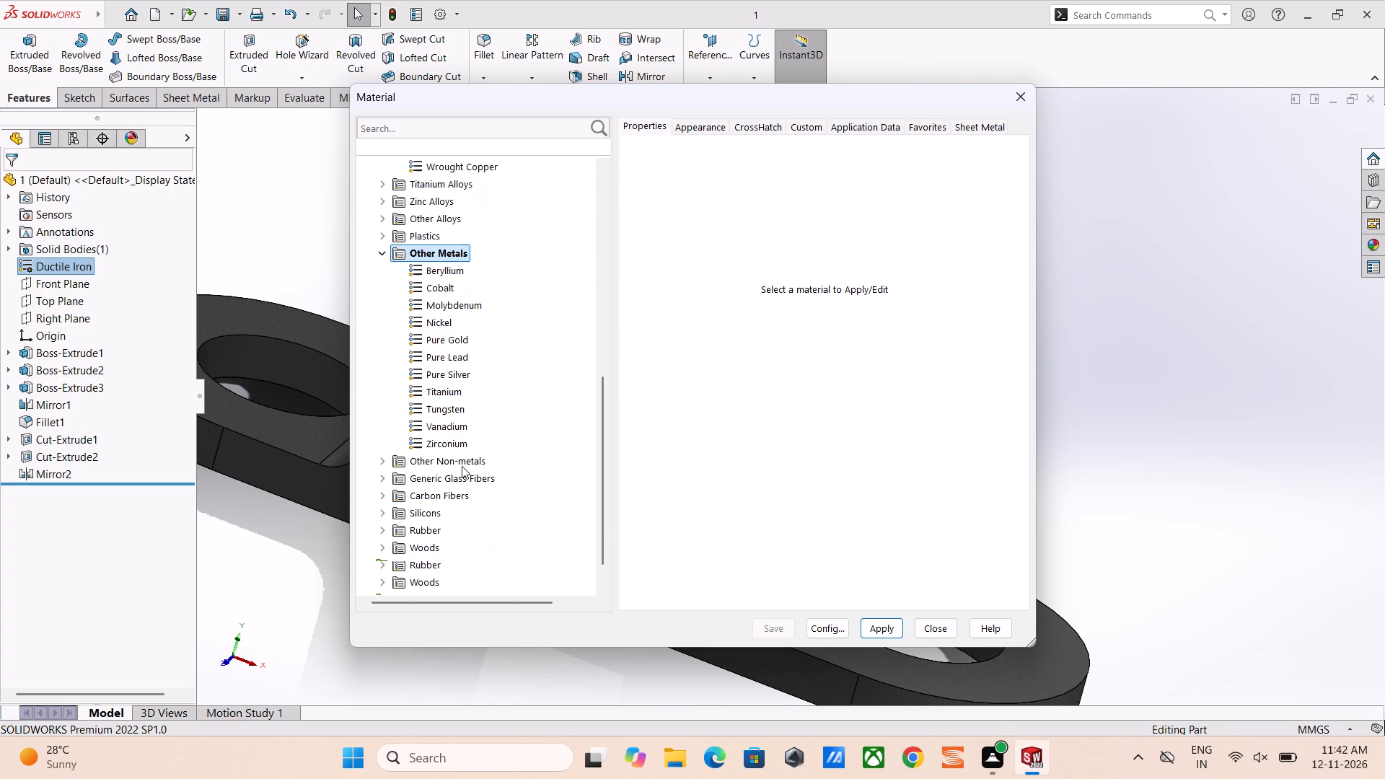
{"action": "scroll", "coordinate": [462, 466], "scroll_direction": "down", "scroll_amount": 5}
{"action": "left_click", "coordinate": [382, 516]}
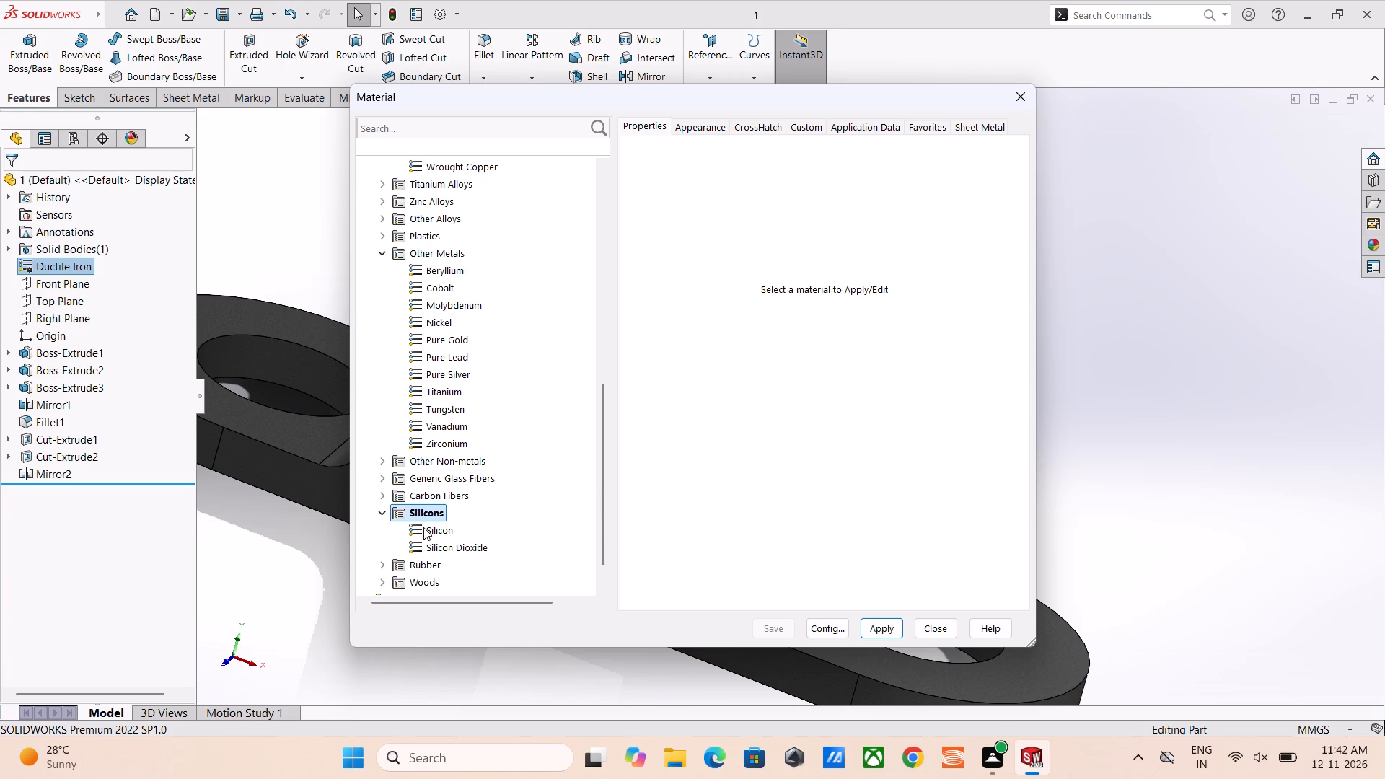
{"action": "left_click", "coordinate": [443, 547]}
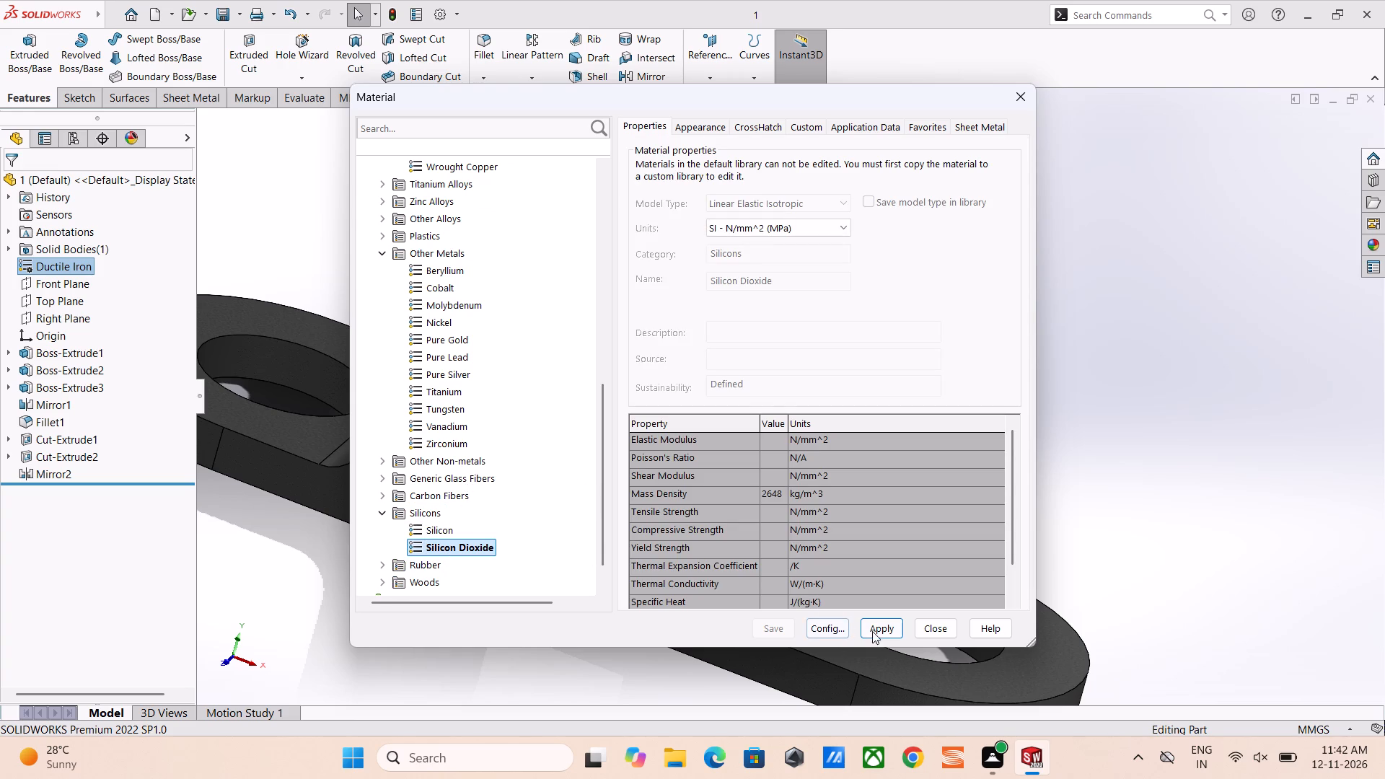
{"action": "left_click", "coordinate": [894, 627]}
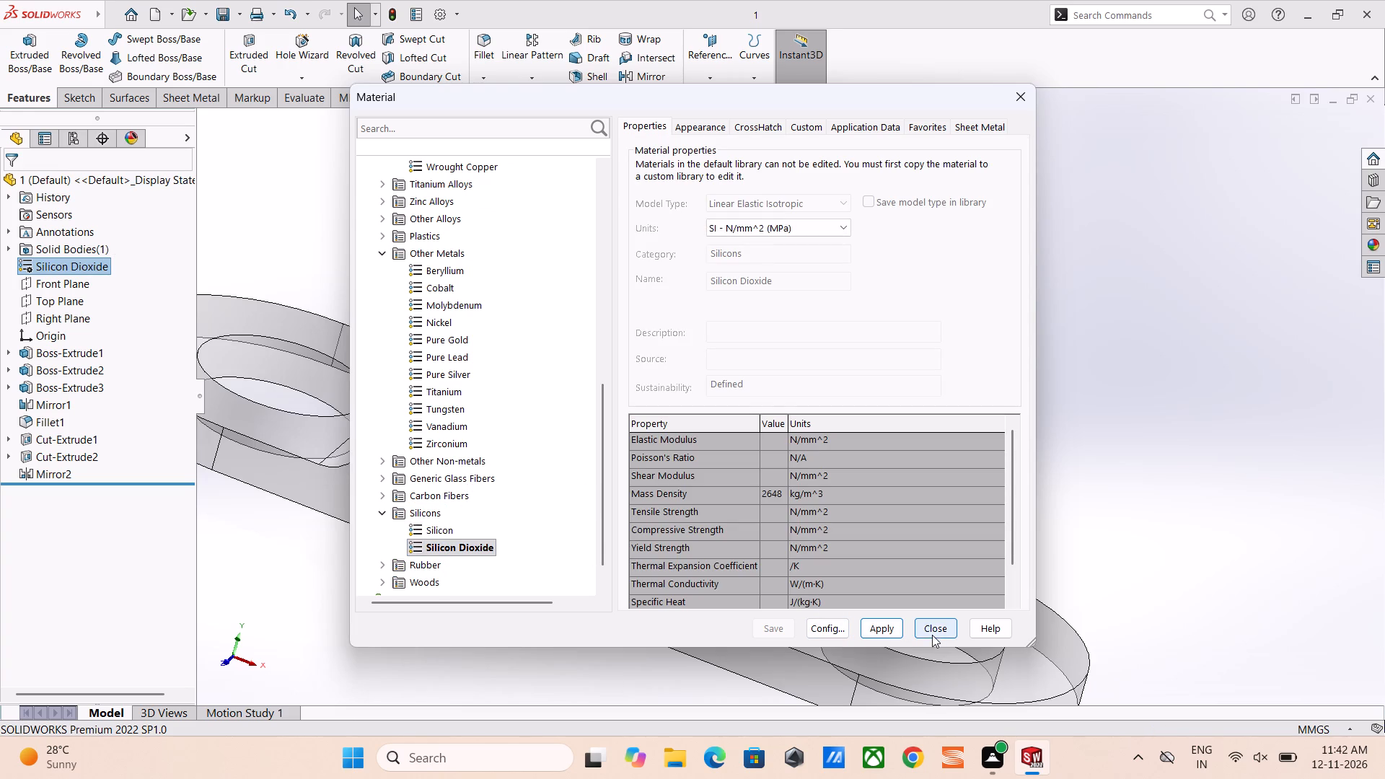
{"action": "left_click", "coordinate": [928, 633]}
Set the part's material to TIMETAL 35A CP Titanium (ASTM Grade 1) 99.1 Ti from the Titanium Alloys category.
{"action": "middle_click_drag", "start_coordinate": [862, 409], "coordinate": [799, 375]}
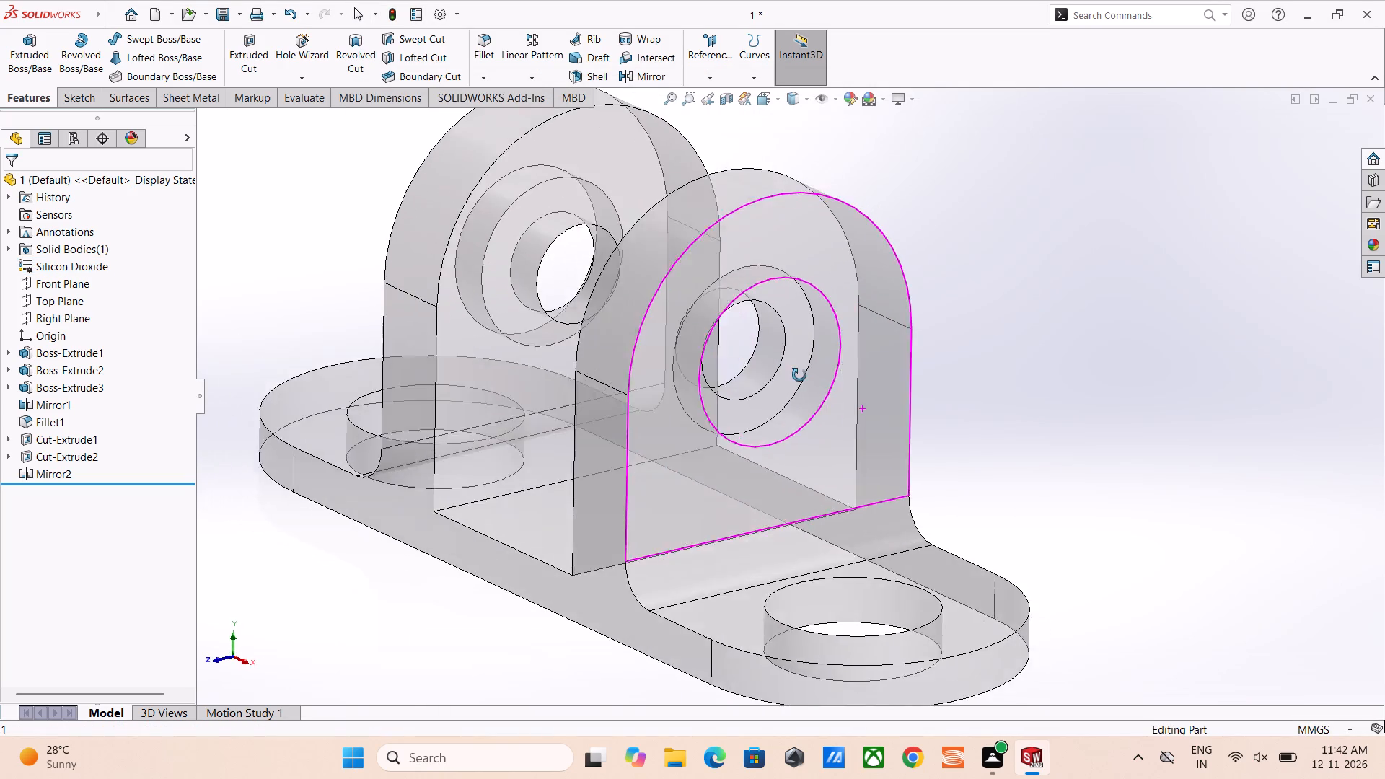
{"action": "middle_click_drag", "start_coordinate": [799, 375], "coordinate": [797, 374]}
{"action": "scroll", "coordinate": [797, 374], "scroll_direction": "up", "scroll_amount": 3}
{"action": "left_click", "coordinate": [830, 389]}
{"action": "left_click", "coordinate": [968, 433]}
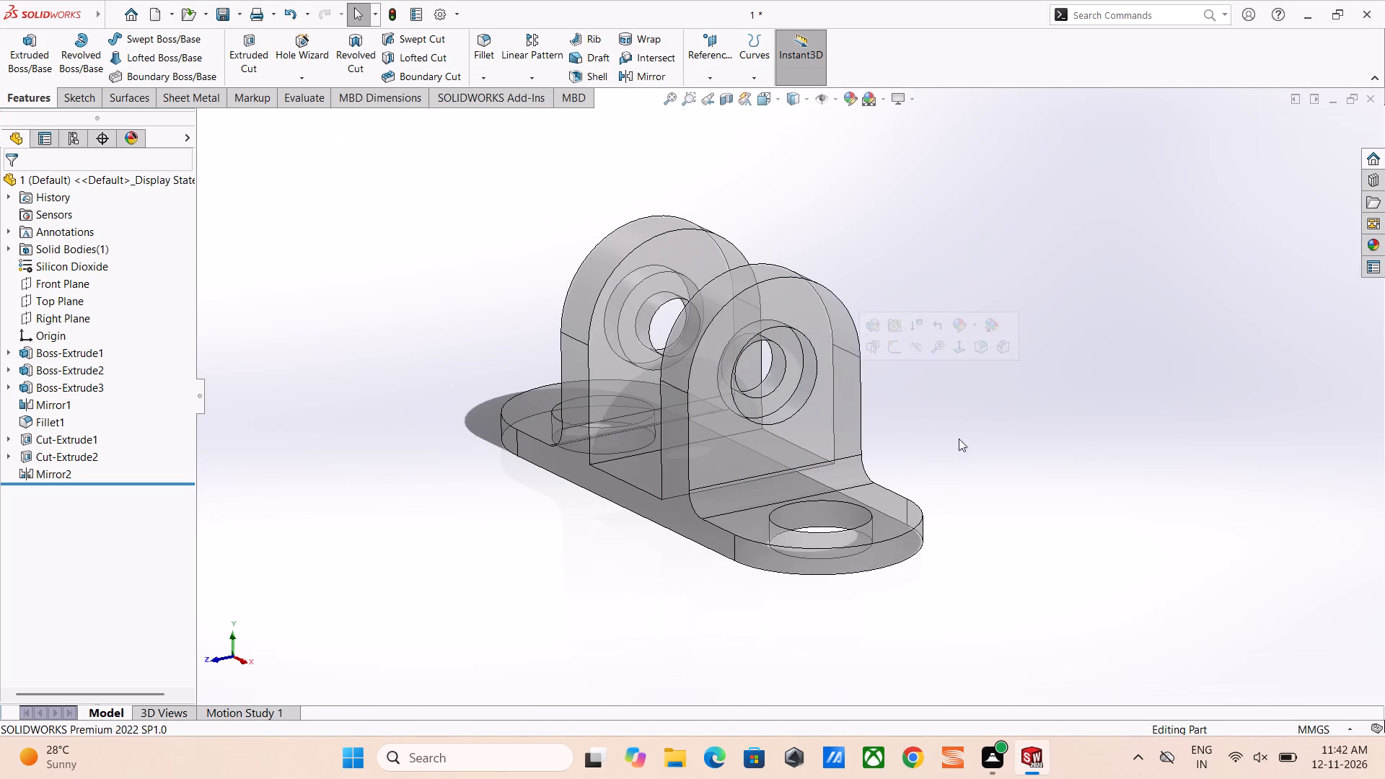
{"action": "left_click", "coordinate": [66, 253]}
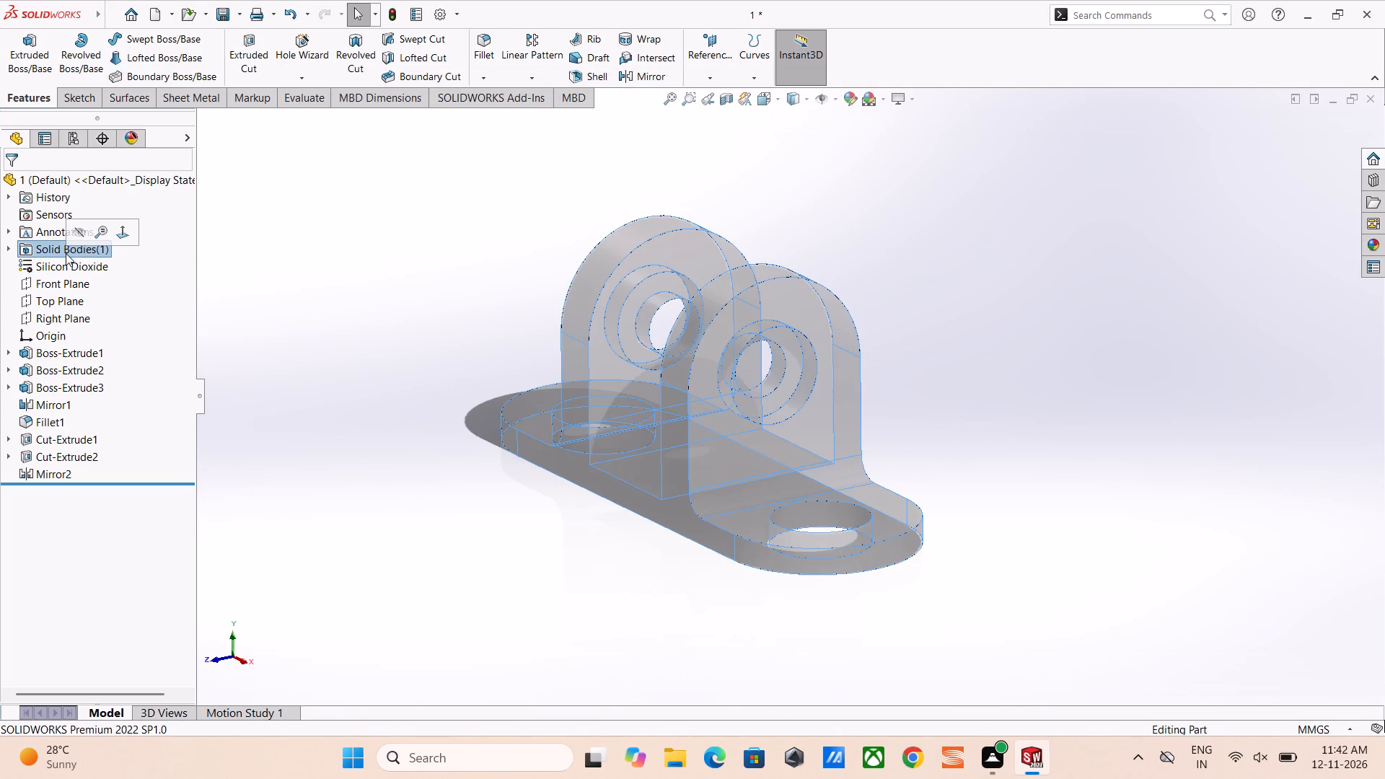
{"action": "left_click", "coordinate": [67, 267]}
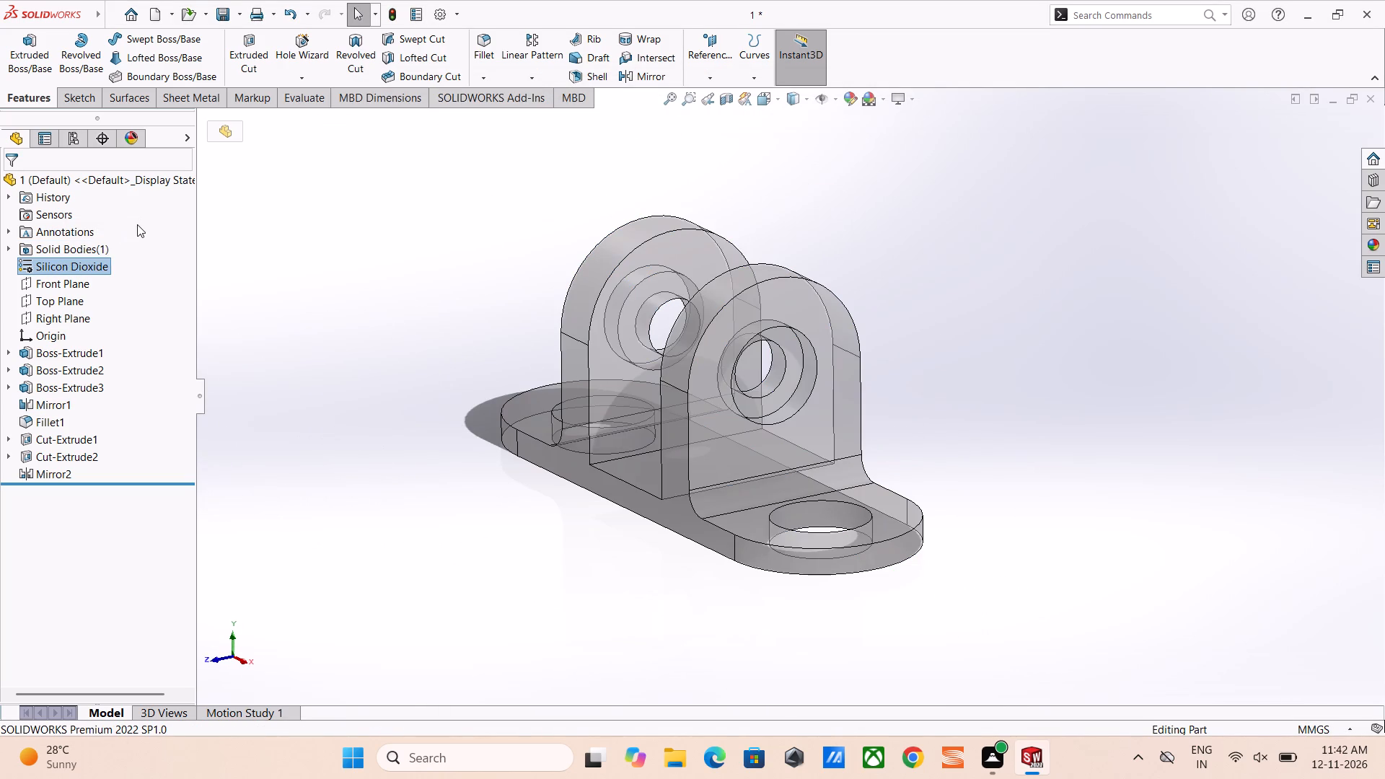
{"action": "left_click", "coordinate": [98, 257]}
{"action": "left_click", "coordinate": [99, 269]}
{"action": "right_click", "coordinate": [92, 264]}
{"action": "left_click", "coordinate": [154, 278]}
{"action": "scroll", "coordinate": [697, 340], "scroll_direction": "down", "scroll_amount": 1}
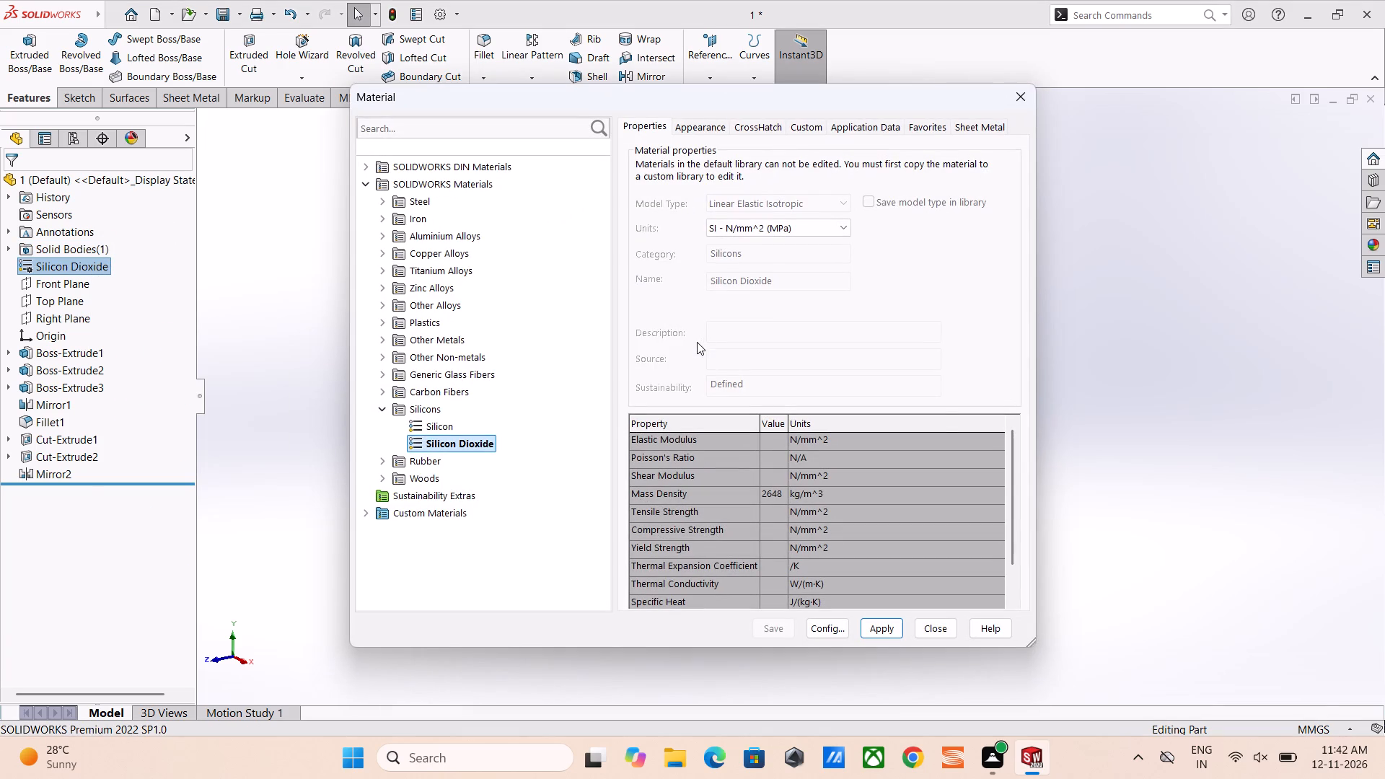
{"action": "scroll", "coordinate": [416, 426], "scroll_direction": "down", "scroll_amount": 3}
{"action": "scroll", "coordinate": [419, 430], "scroll_direction": "up", "scroll_amount": 1}
{"action": "left_click", "coordinate": [438, 285]}
{"action": "scroll", "coordinate": [438, 285], "scroll_direction": "up", "scroll_amount": 2}
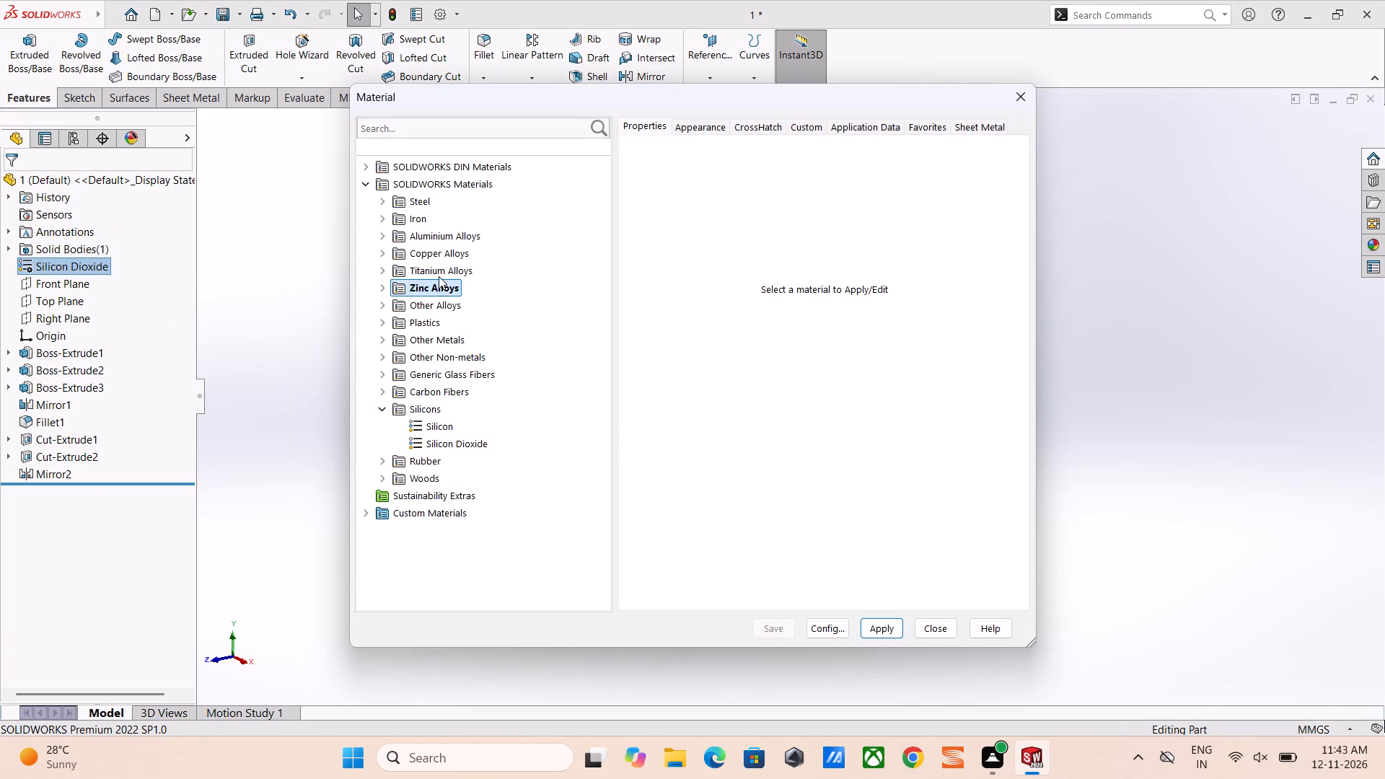
{"action": "left_click", "coordinate": [441, 267]}
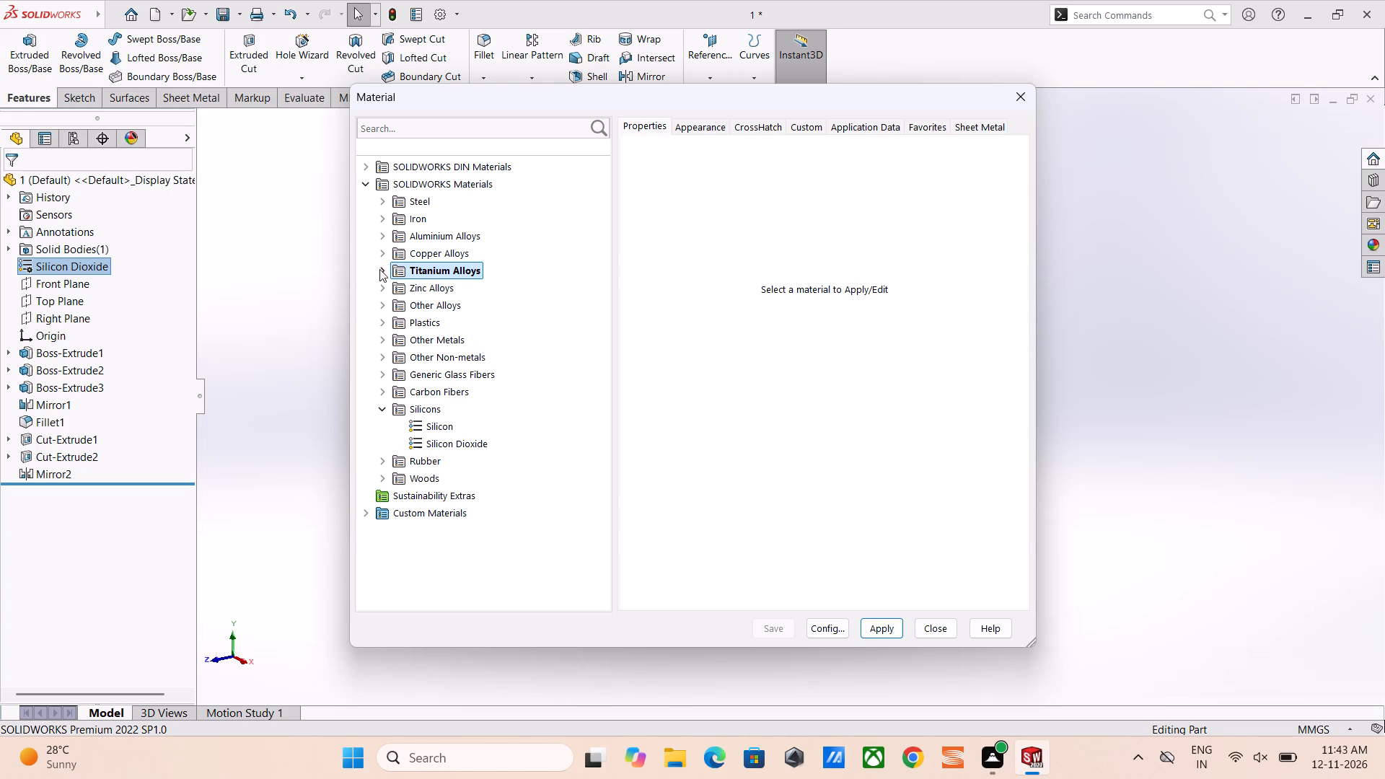
{"action": "left_click", "coordinate": [383, 269]}
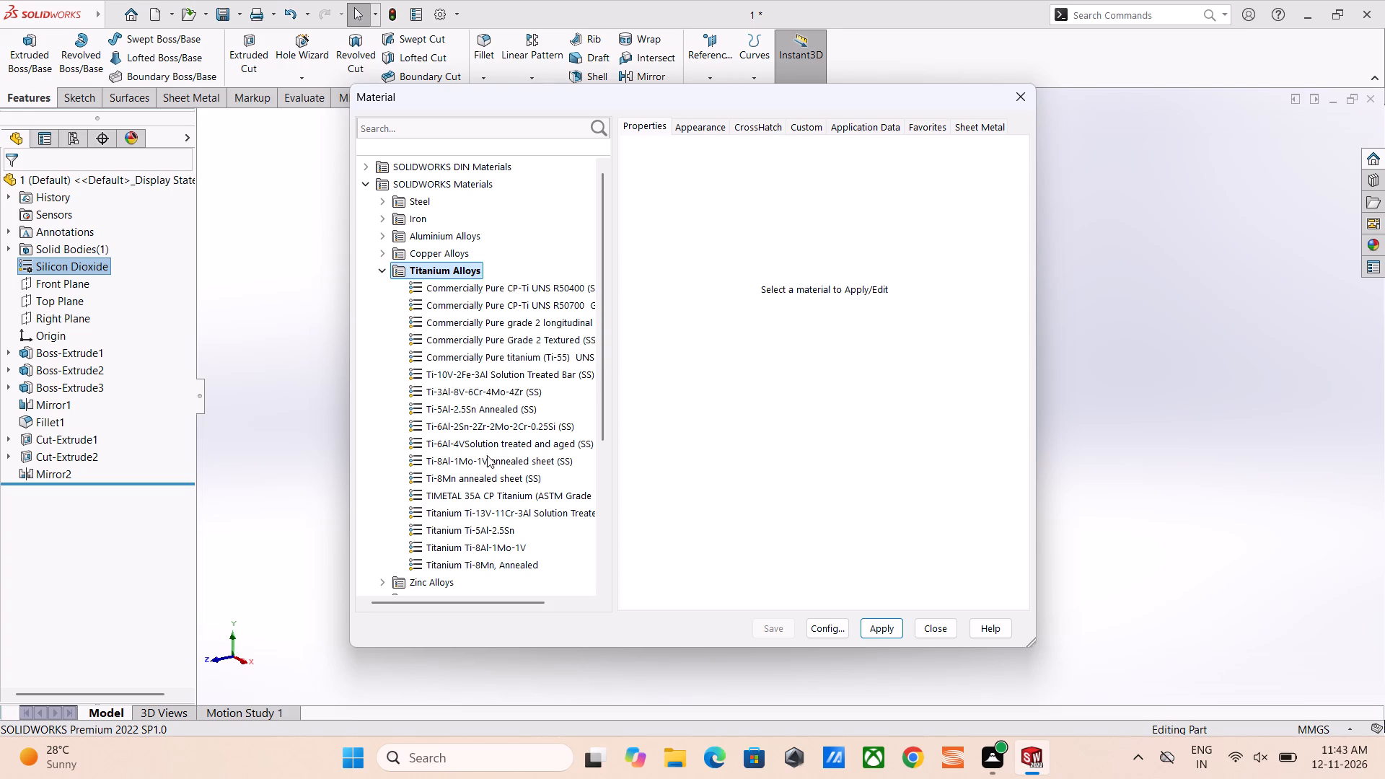
{"action": "left_click", "coordinate": [501, 498]}
{"action": "left_click", "coordinate": [872, 630]}
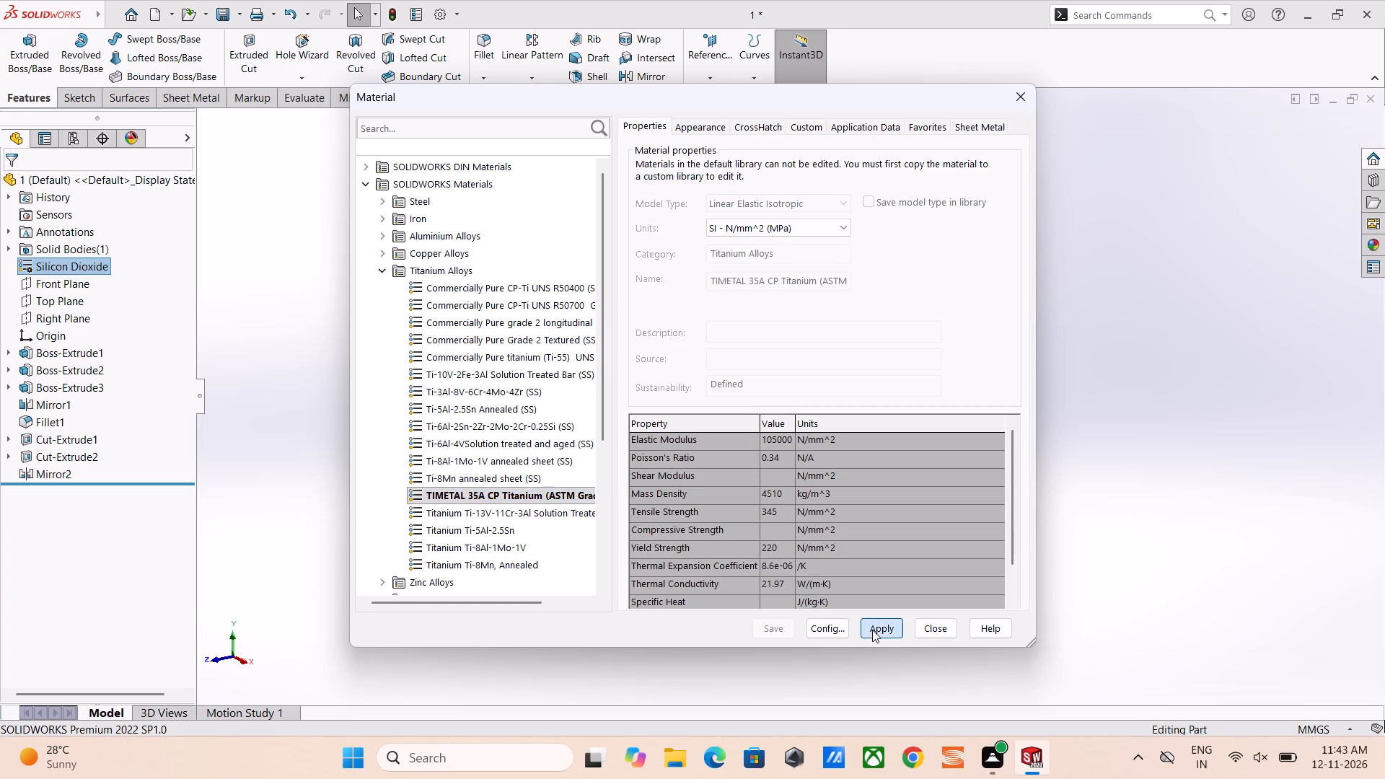
{"action": "left_click", "coordinate": [934, 638]}
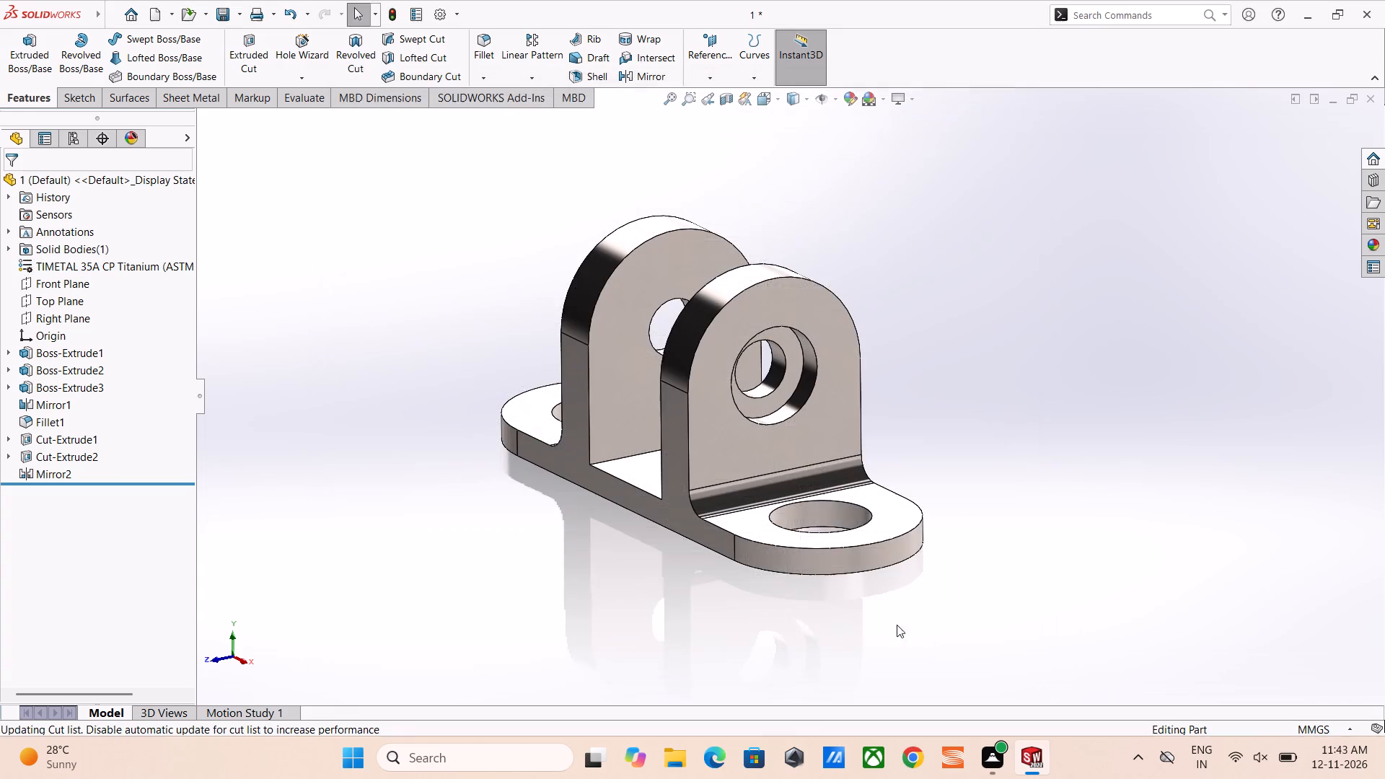
Examine the bracket's titanium appearance from above, close up at a lug hole and from the front side.
{"action": "middle_click_drag", "start_coordinate": [701, 351], "coordinate": [738, 638]}
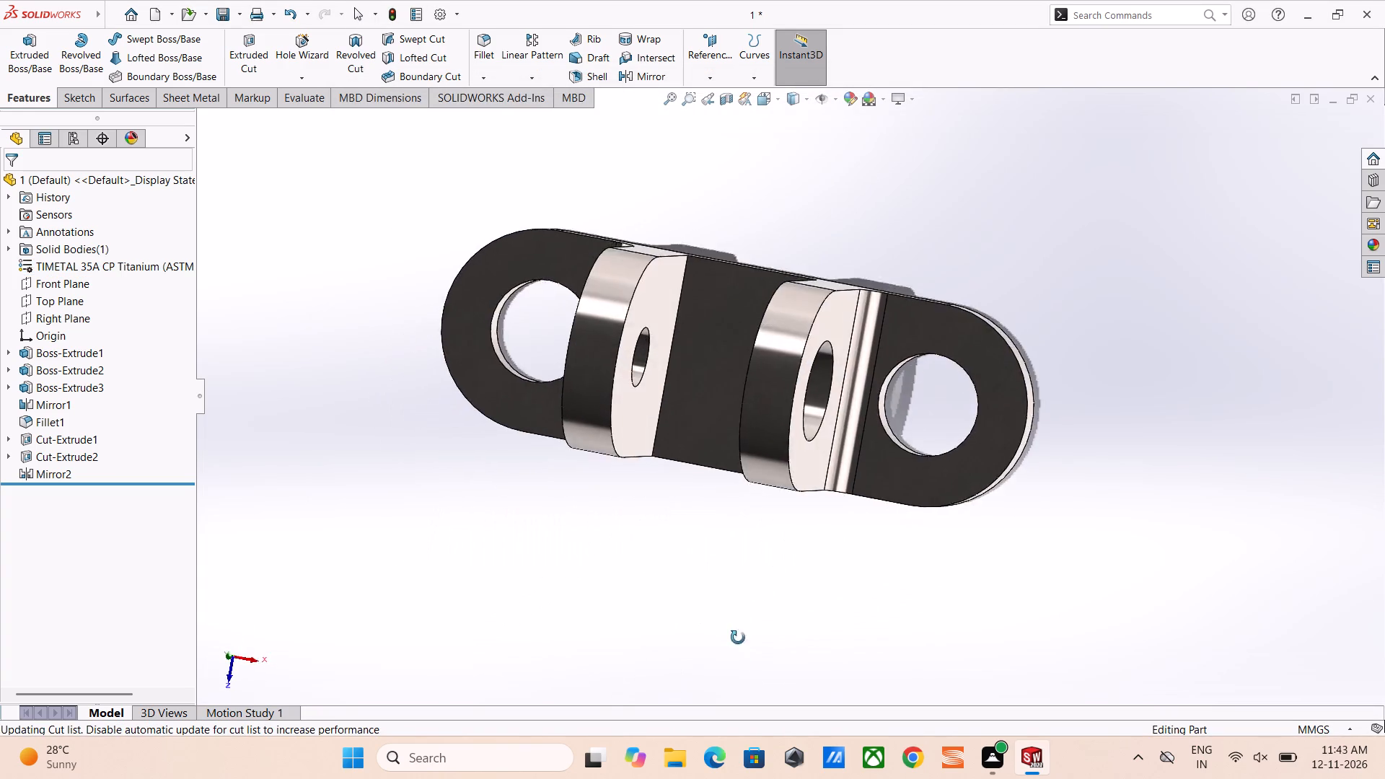
{"action": "middle_click_drag", "start_coordinate": [738, 638], "coordinate": [755, 453]}
{"action": "scroll", "coordinate": [766, 345], "scroll_direction": "down", "scroll_amount": 12}
{"action": "middle_click_drag", "start_coordinate": [848, 351], "coordinate": [775, 287]}
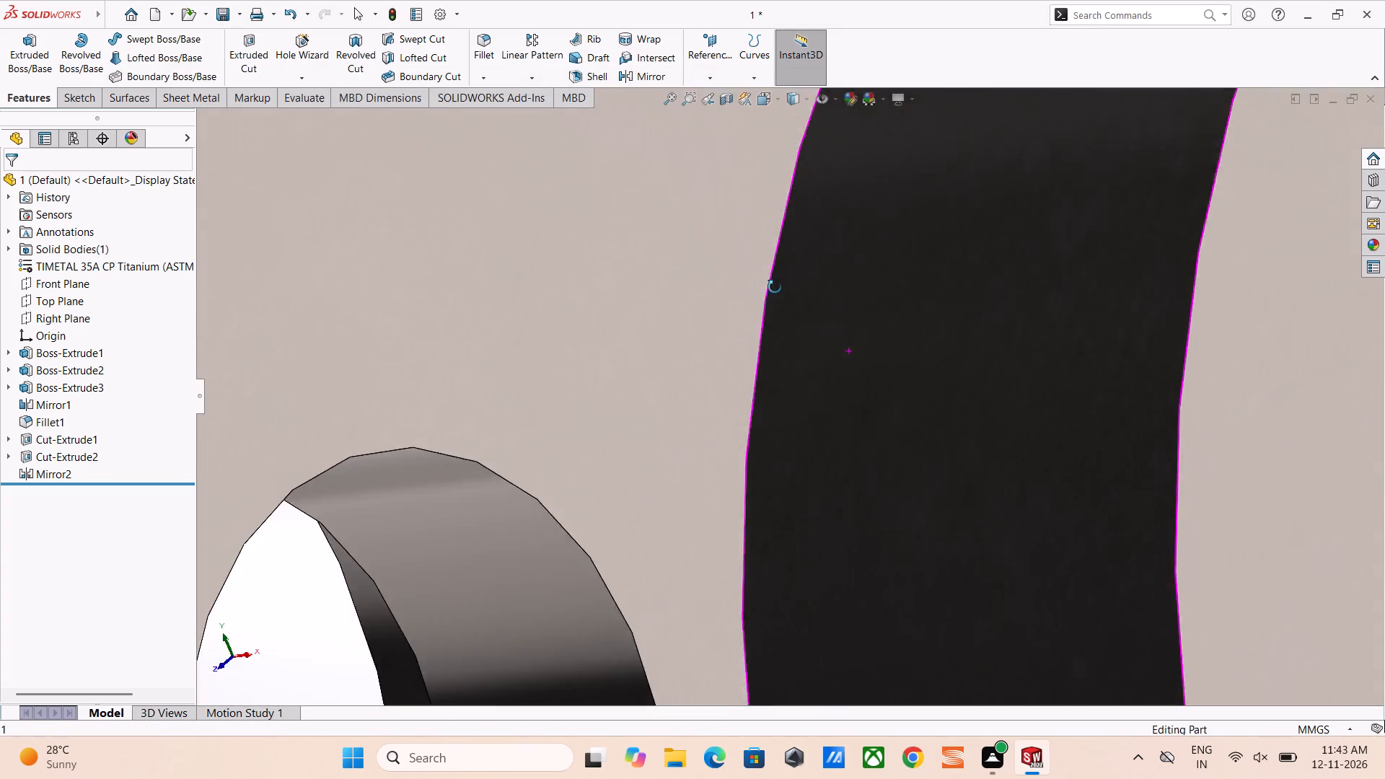
{"action": "middle_click_drag", "start_coordinate": [775, 287], "coordinate": [773, 282]}
{"action": "scroll", "coordinate": [773, 282], "scroll_direction": "up", "scroll_amount": 4}
{"action": "scroll", "coordinate": [948, 327], "scroll_direction": "up", "scroll_amount": 9}
{"action": "middle_click_drag", "start_coordinate": [892, 400], "coordinate": [930, 459]}
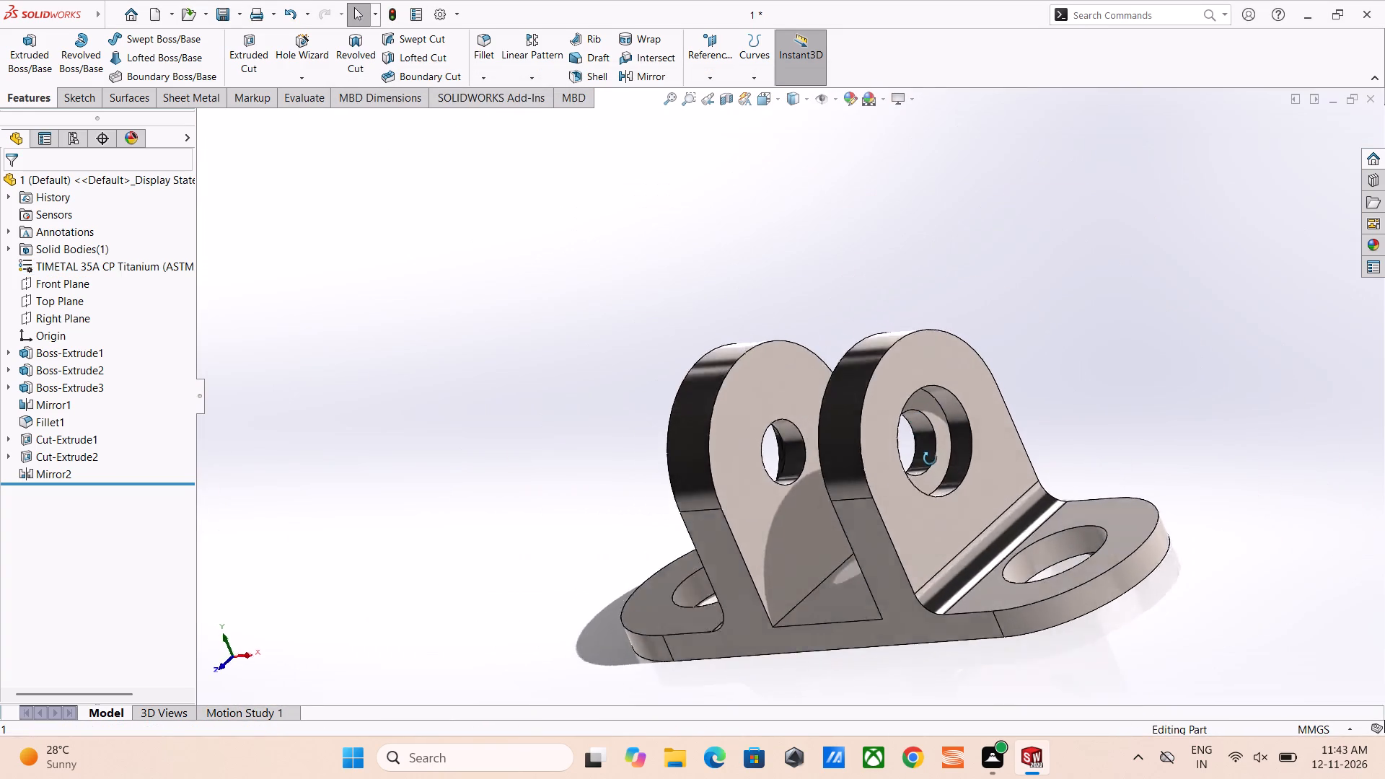
{"action": "middle_click_drag", "start_coordinate": [930, 459], "coordinate": [954, 506]}
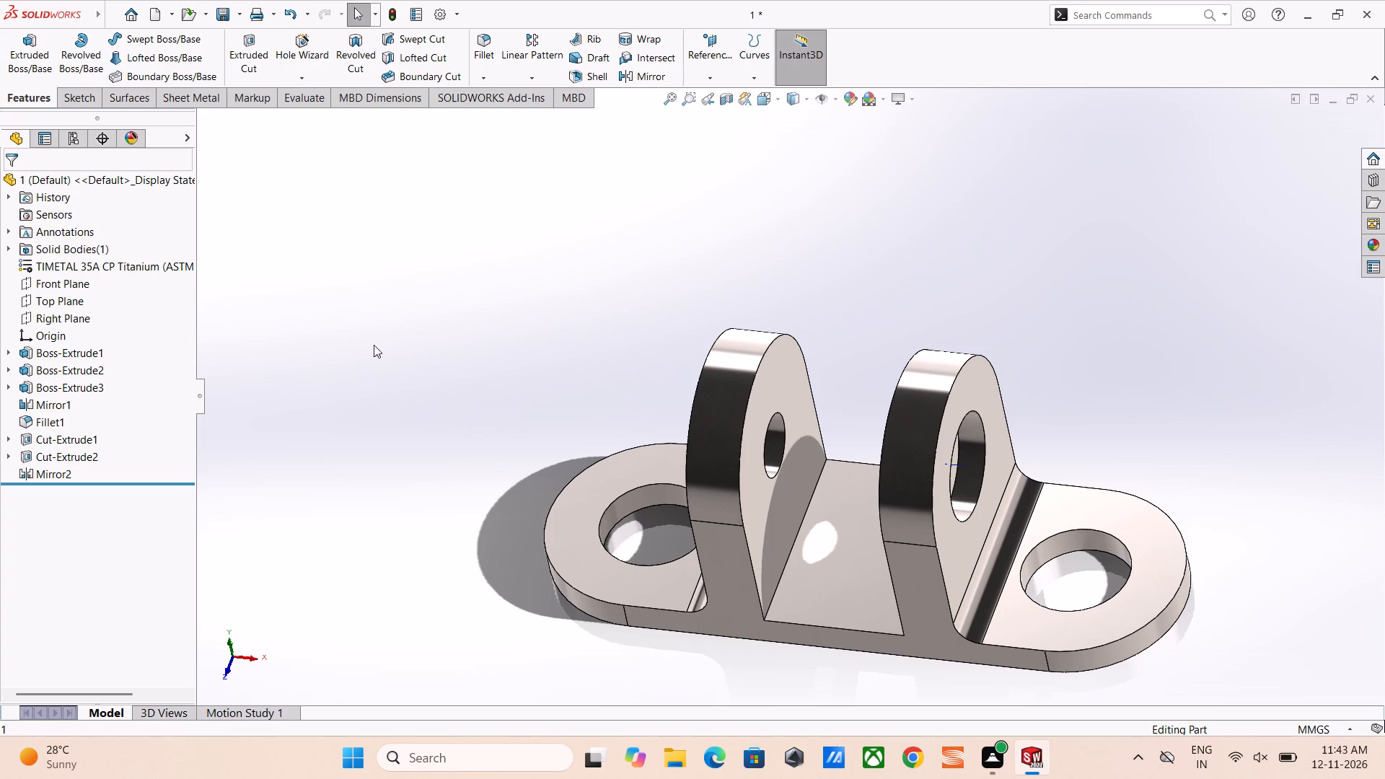
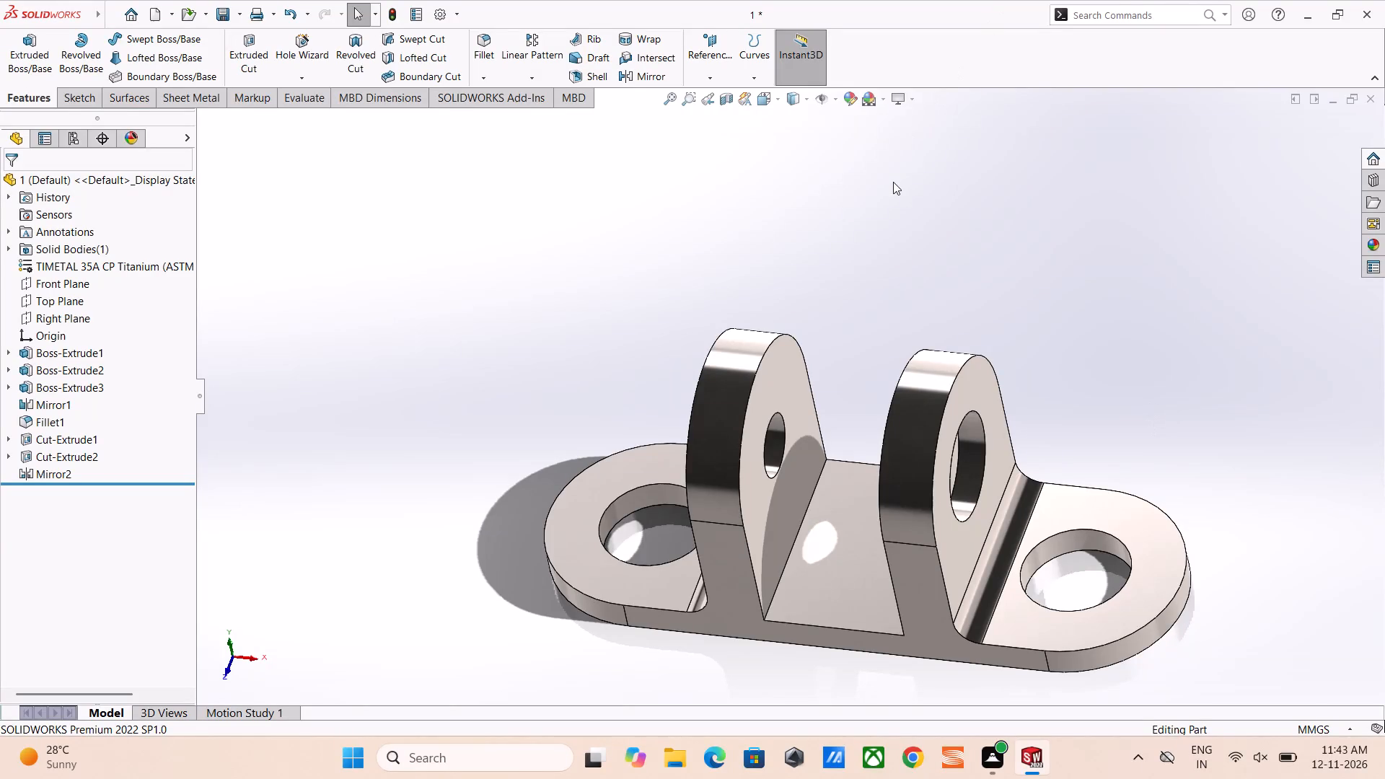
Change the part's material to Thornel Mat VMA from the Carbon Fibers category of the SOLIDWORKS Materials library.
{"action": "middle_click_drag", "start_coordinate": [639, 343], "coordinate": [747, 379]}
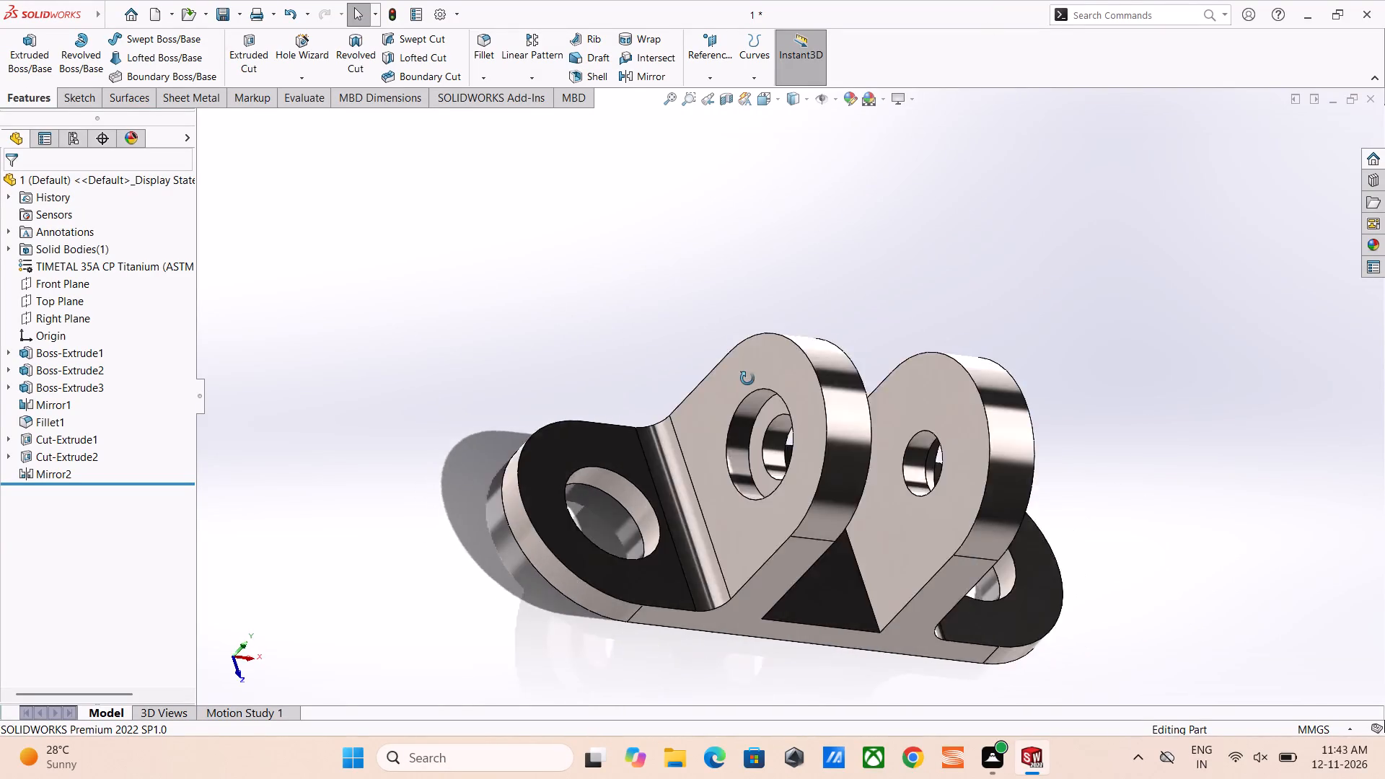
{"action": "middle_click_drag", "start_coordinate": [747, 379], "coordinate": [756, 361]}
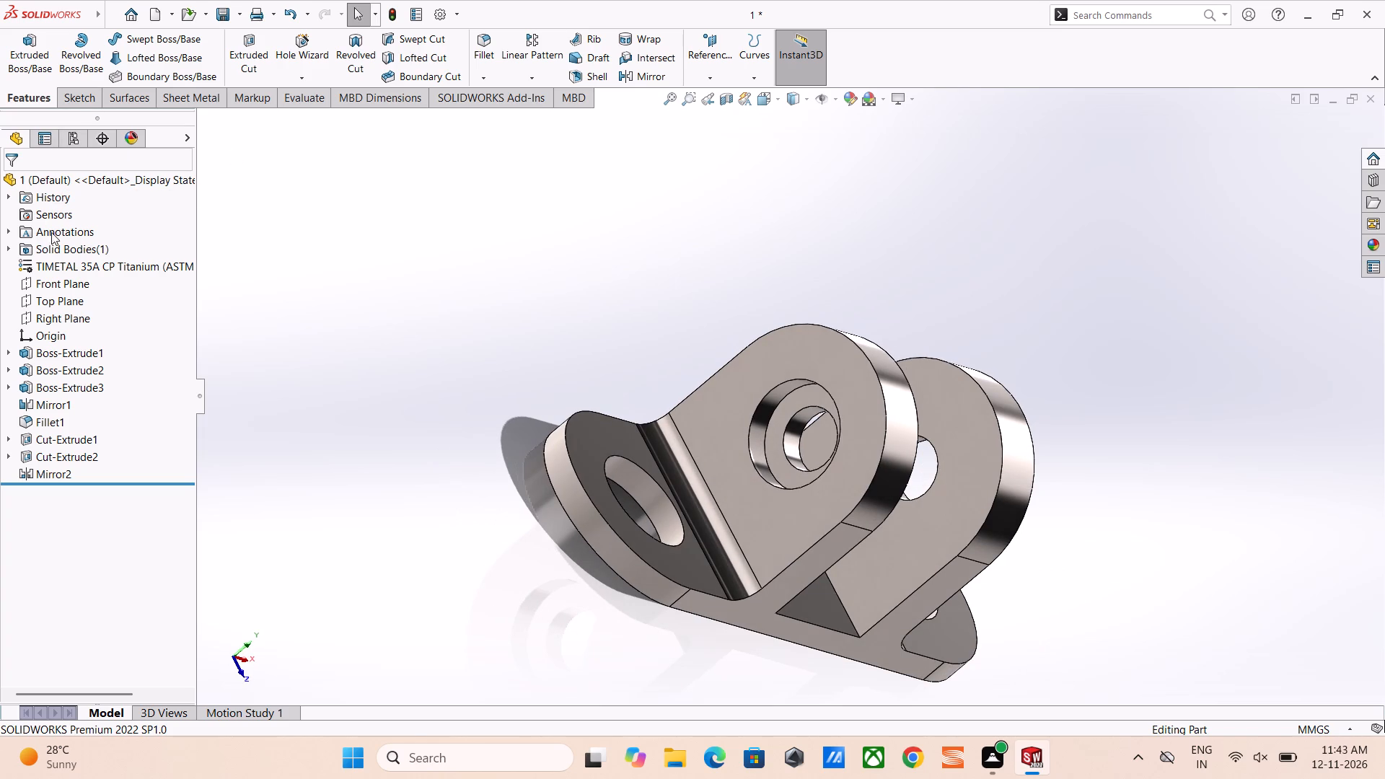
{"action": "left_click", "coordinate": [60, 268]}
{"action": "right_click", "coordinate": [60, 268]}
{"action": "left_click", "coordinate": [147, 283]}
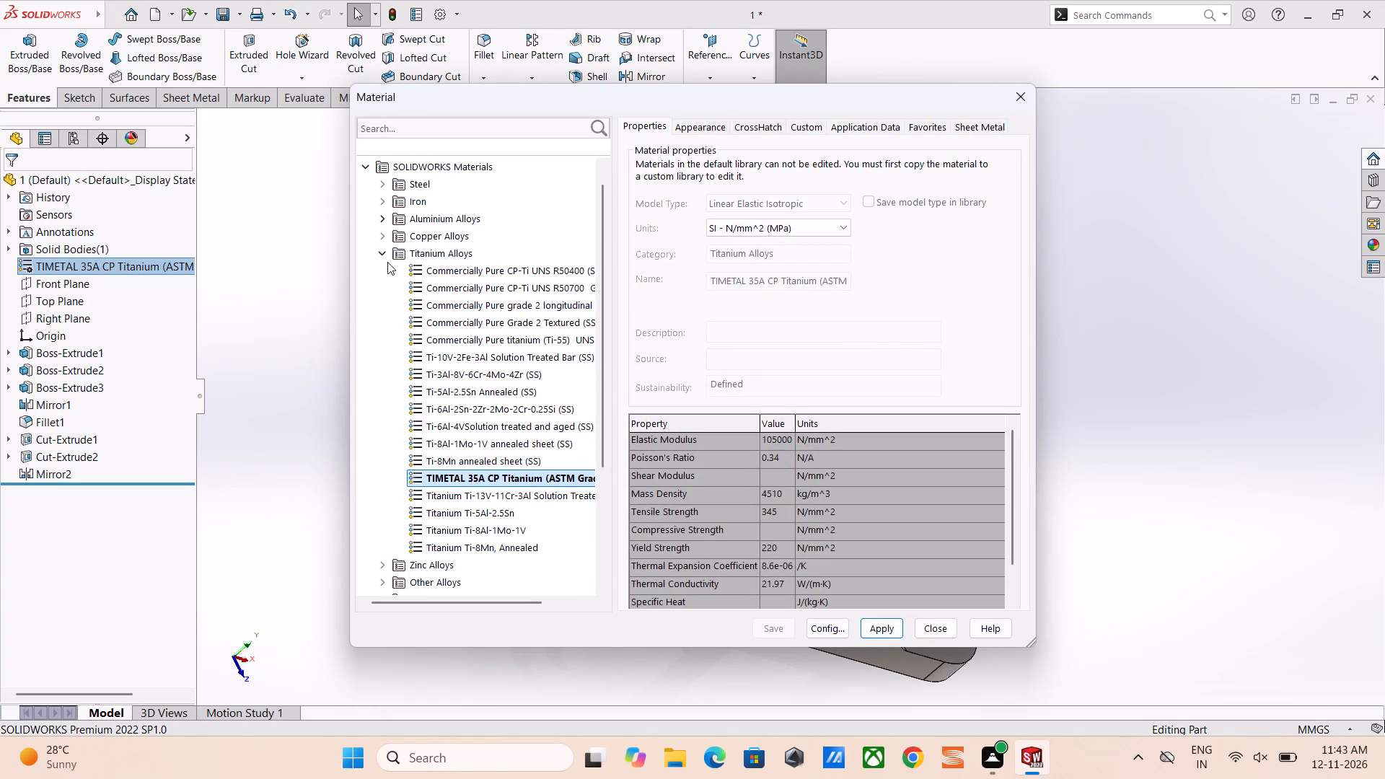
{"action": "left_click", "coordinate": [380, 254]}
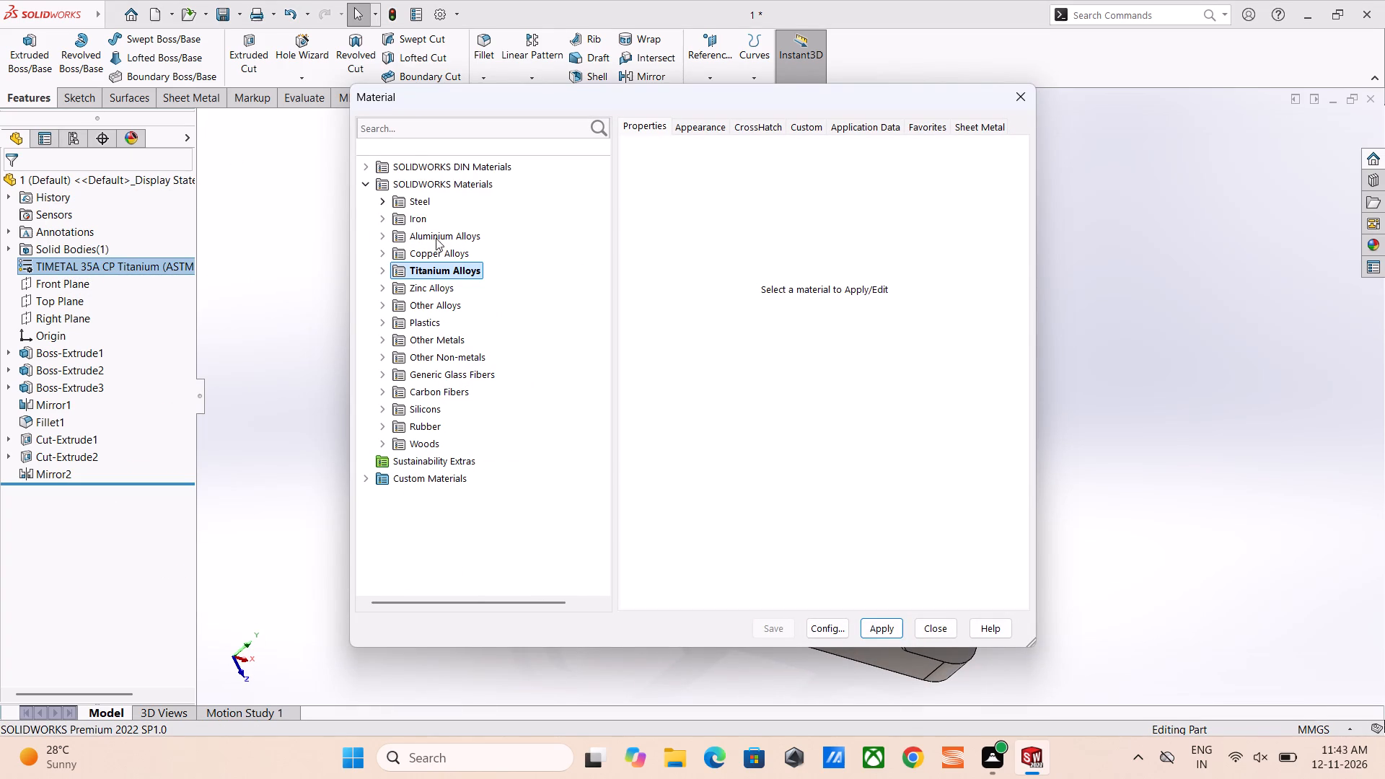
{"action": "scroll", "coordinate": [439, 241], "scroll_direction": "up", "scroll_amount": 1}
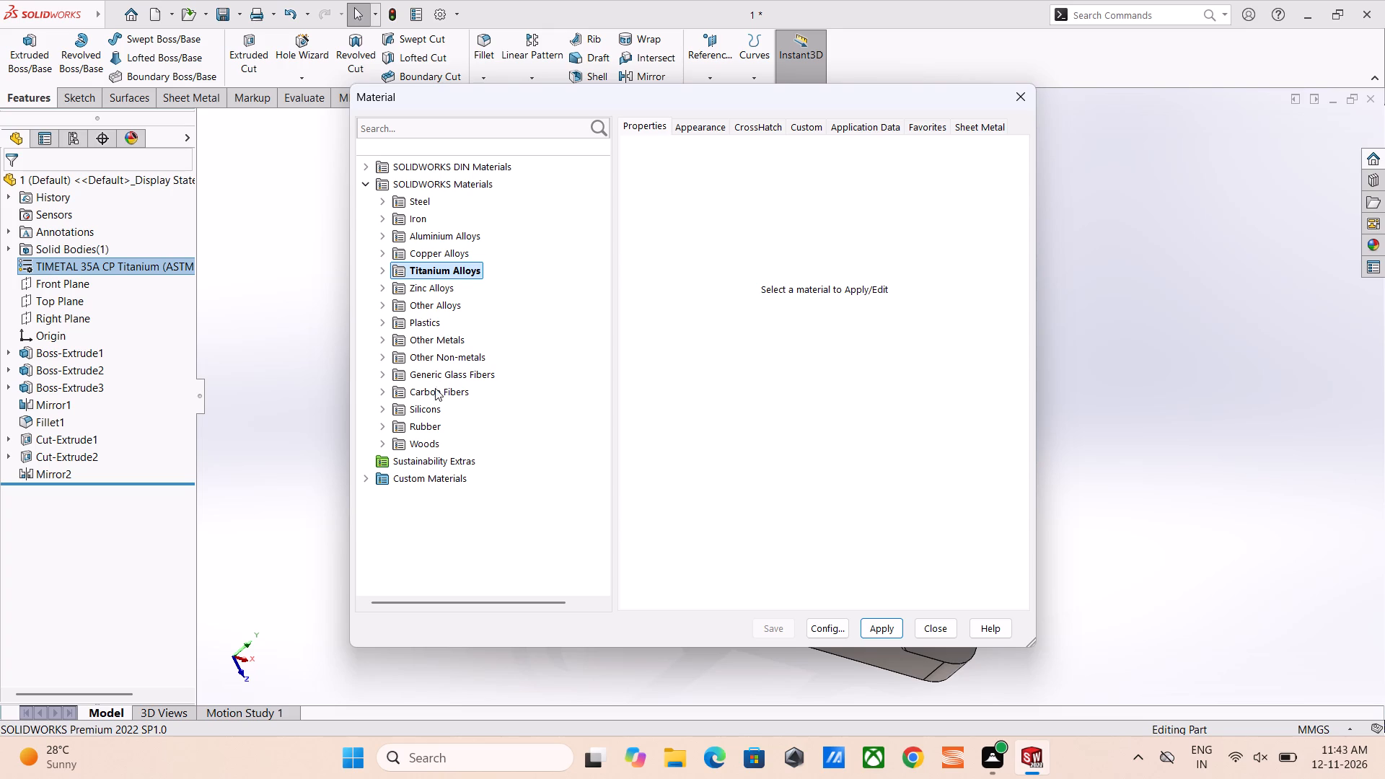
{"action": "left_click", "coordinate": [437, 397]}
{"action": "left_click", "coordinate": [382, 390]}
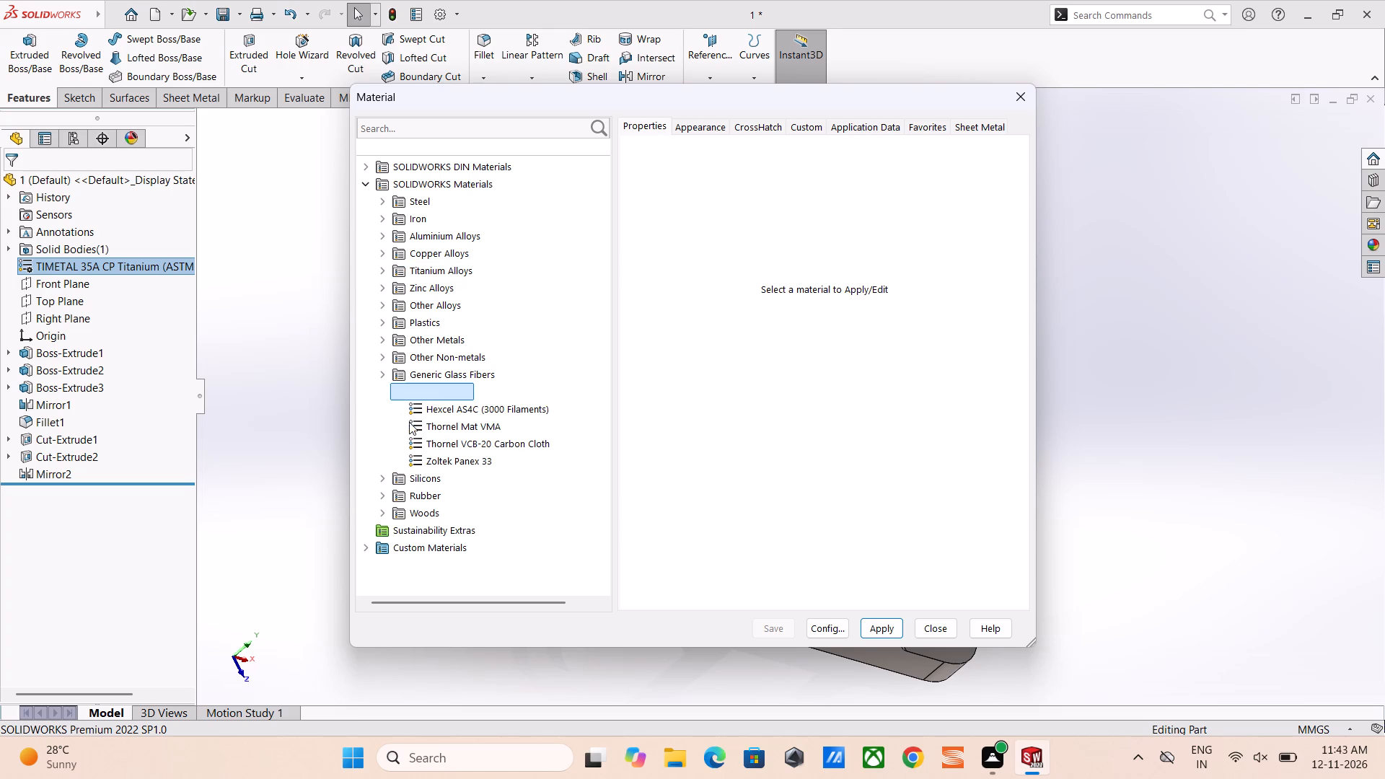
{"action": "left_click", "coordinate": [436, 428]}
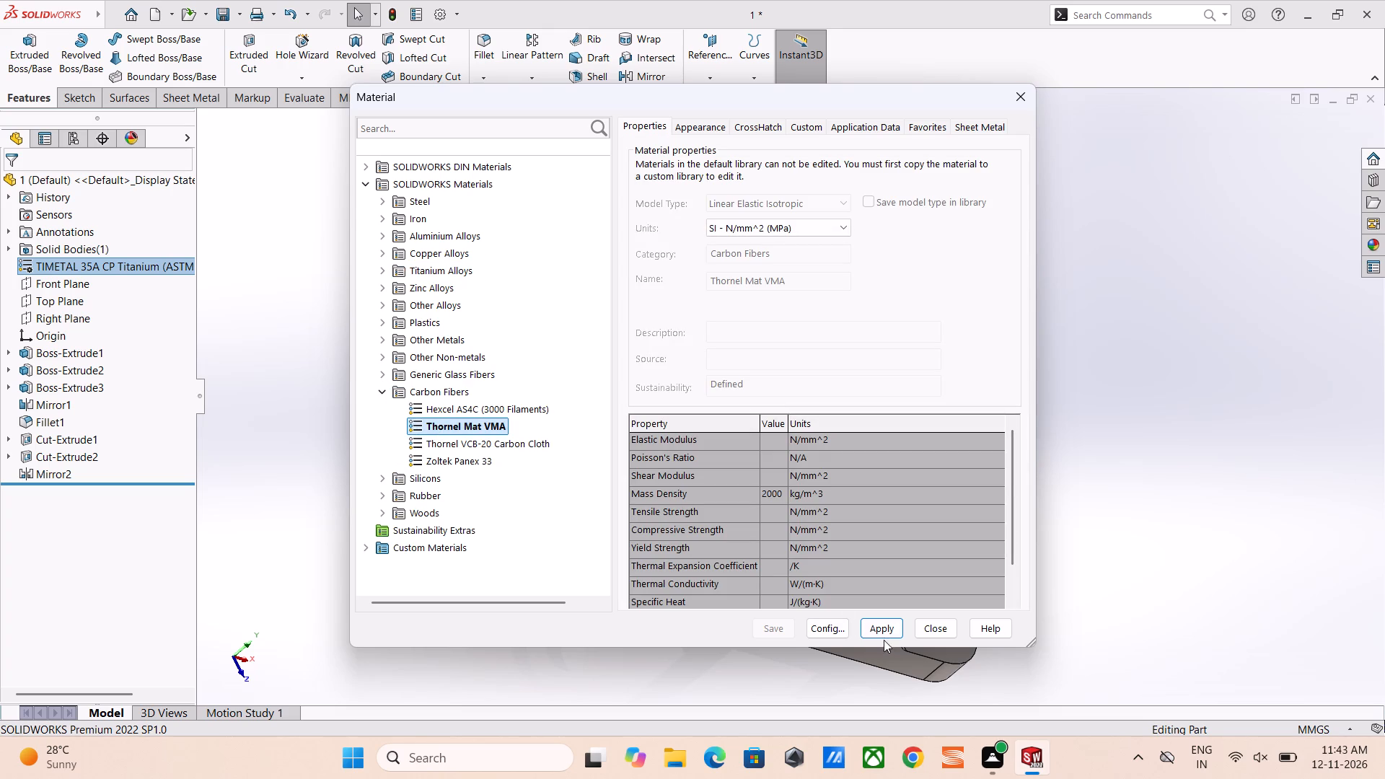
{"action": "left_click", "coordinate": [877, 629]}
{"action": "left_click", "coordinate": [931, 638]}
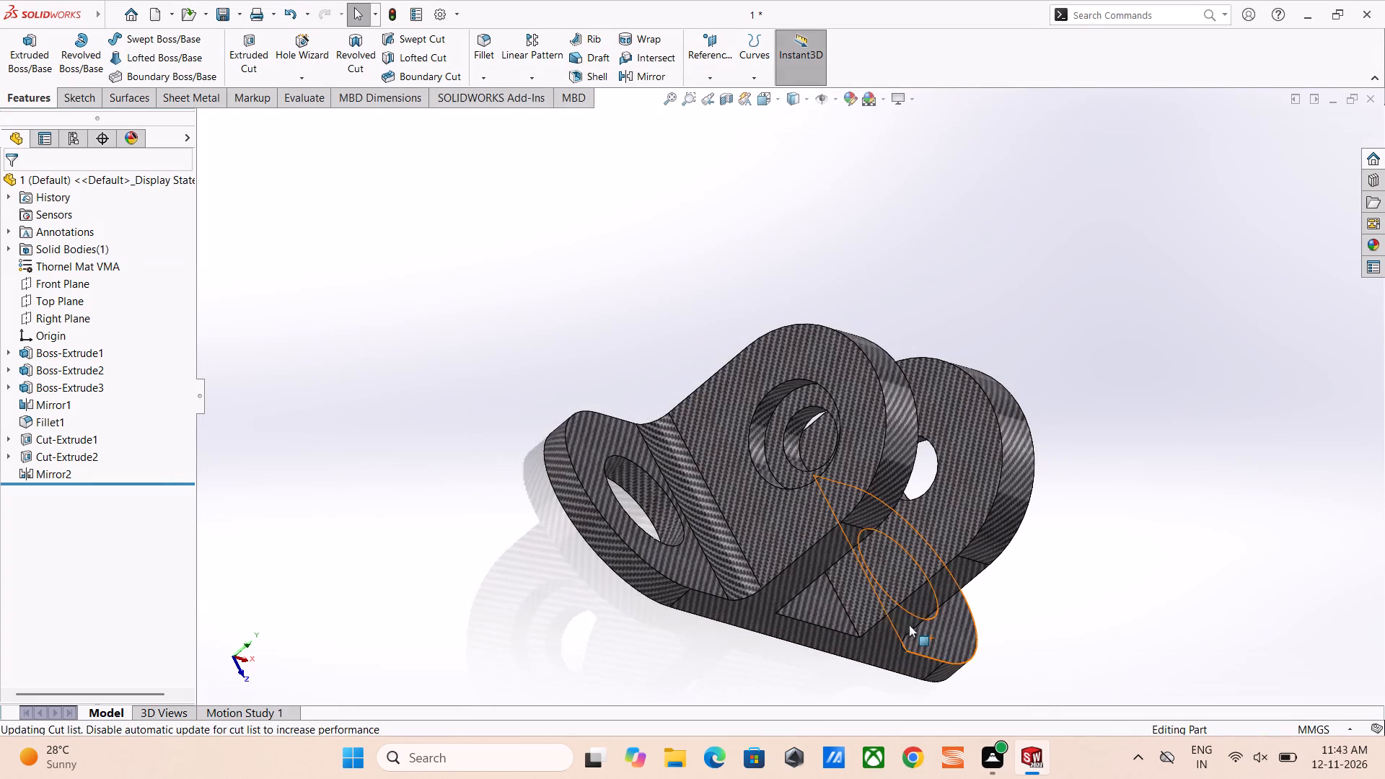
Examine the bracket's carbon-fibre appearance close up at a lug's stepped hole and across the whole part.
{"action": "middle_click_drag", "start_coordinate": [778, 483], "coordinate": [644, 320]}
{"action": "scroll", "coordinate": [793, 460], "scroll_direction": "down", "scroll_amount": 8}
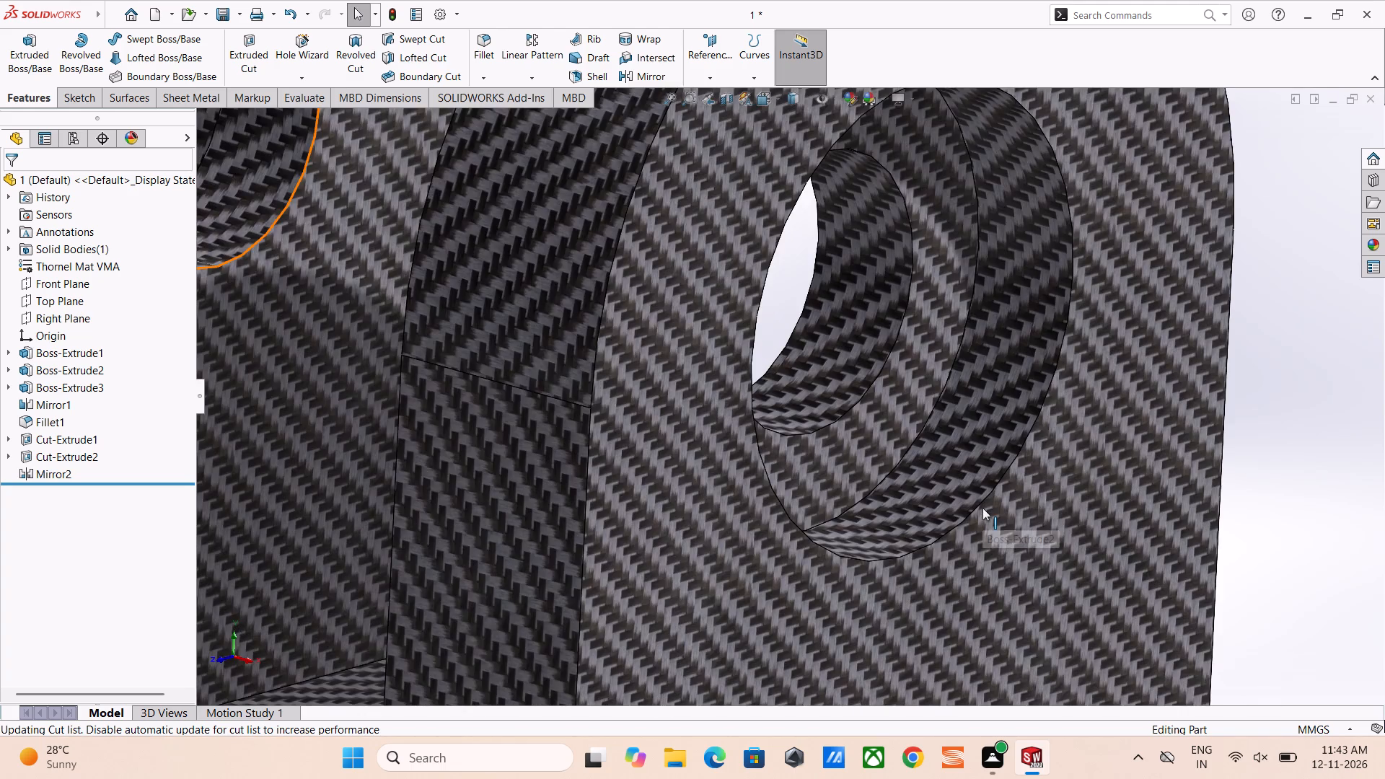
{"action": "scroll", "coordinate": [982, 506], "scroll_direction": "down", "scroll_amount": 2}
{"action": "middle_click_drag", "start_coordinate": [1044, 504], "coordinate": [969, 483]}
{"action": "scroll", "coordinate": [969, 483], "scroll_direction": "up", "scroll_amount": 6}
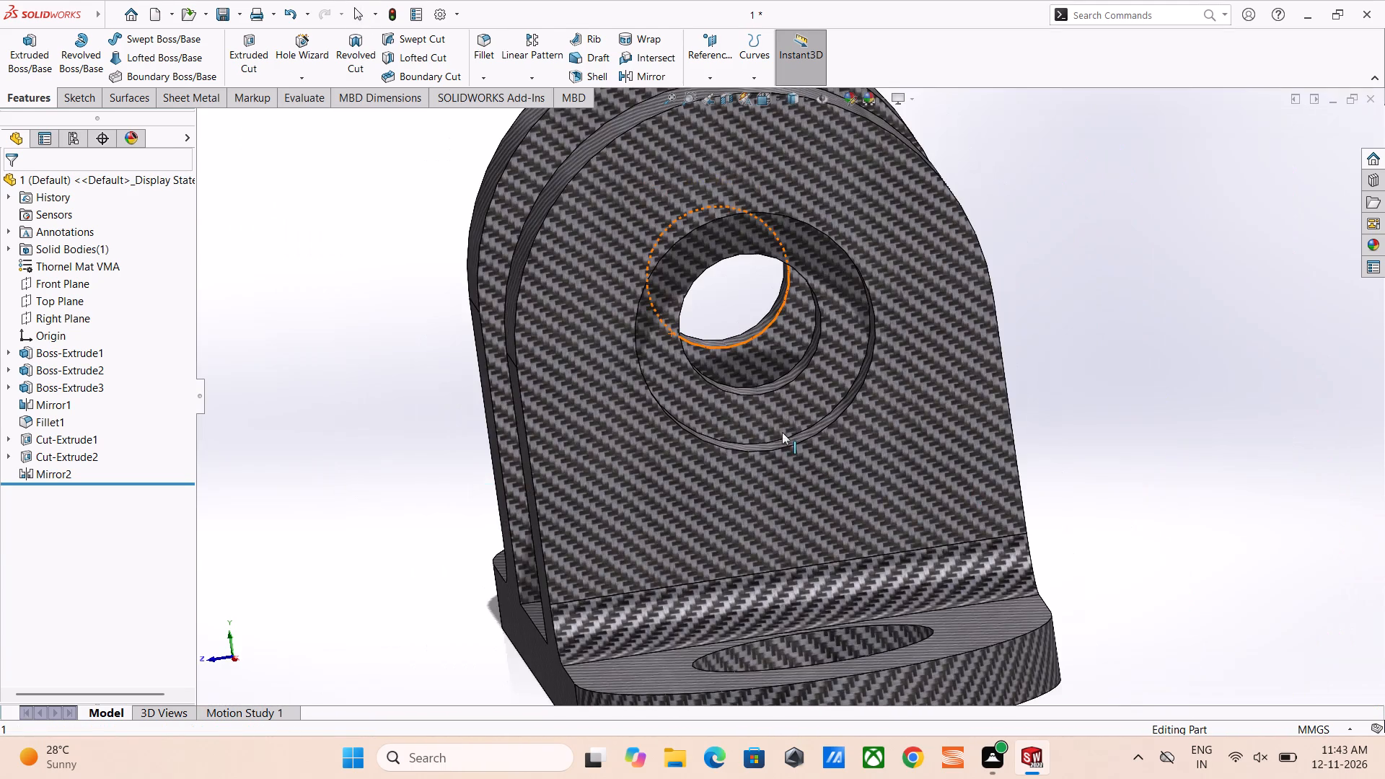
{"action": "middle_click_drag", "start_coordinate": [782, 432], "coordinate": [873, 519]}
{"action": "scroll", "coordinate": [873, 519], "scroll_direction": "up", "scroll_amount": 1}
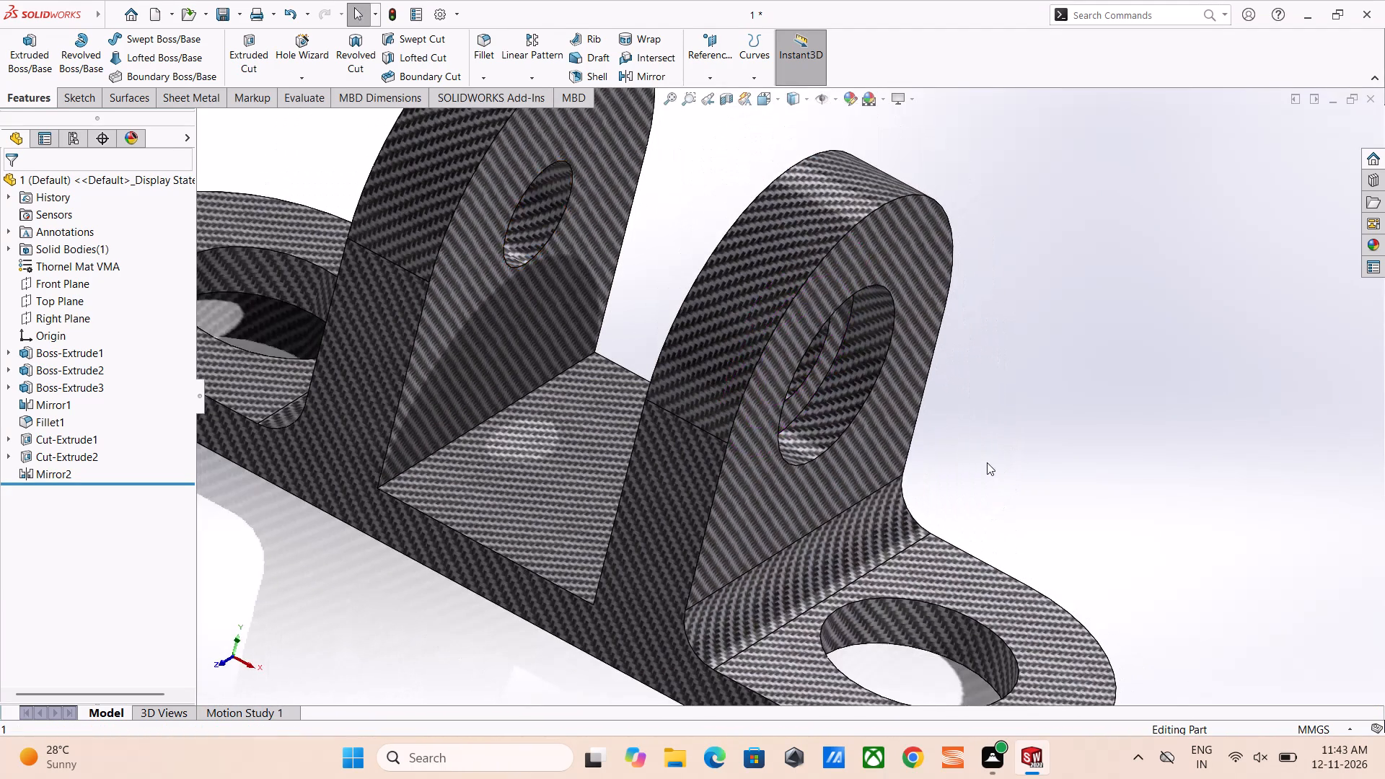
{"action": "scroll", "coordinate": [935, 464], "scroll_direction": "up", "scroll_amount": 3}
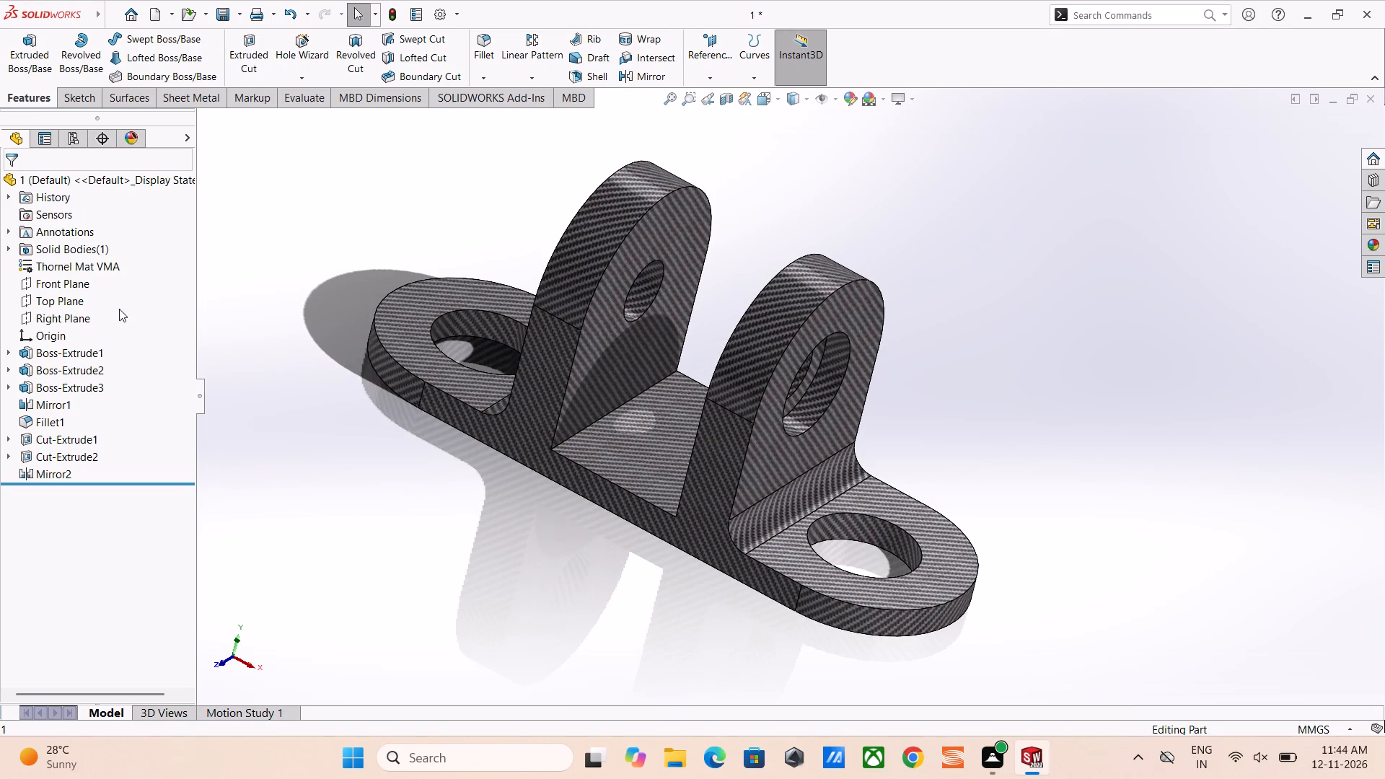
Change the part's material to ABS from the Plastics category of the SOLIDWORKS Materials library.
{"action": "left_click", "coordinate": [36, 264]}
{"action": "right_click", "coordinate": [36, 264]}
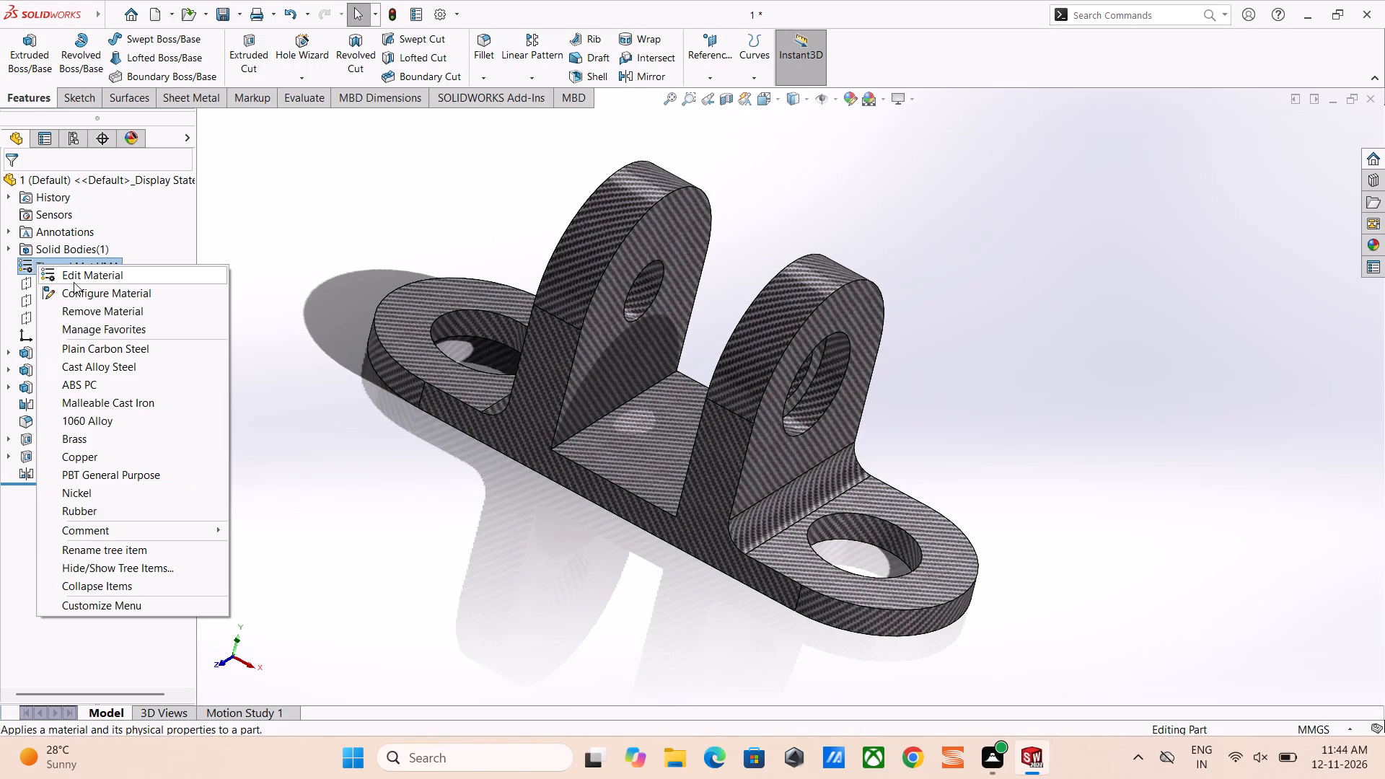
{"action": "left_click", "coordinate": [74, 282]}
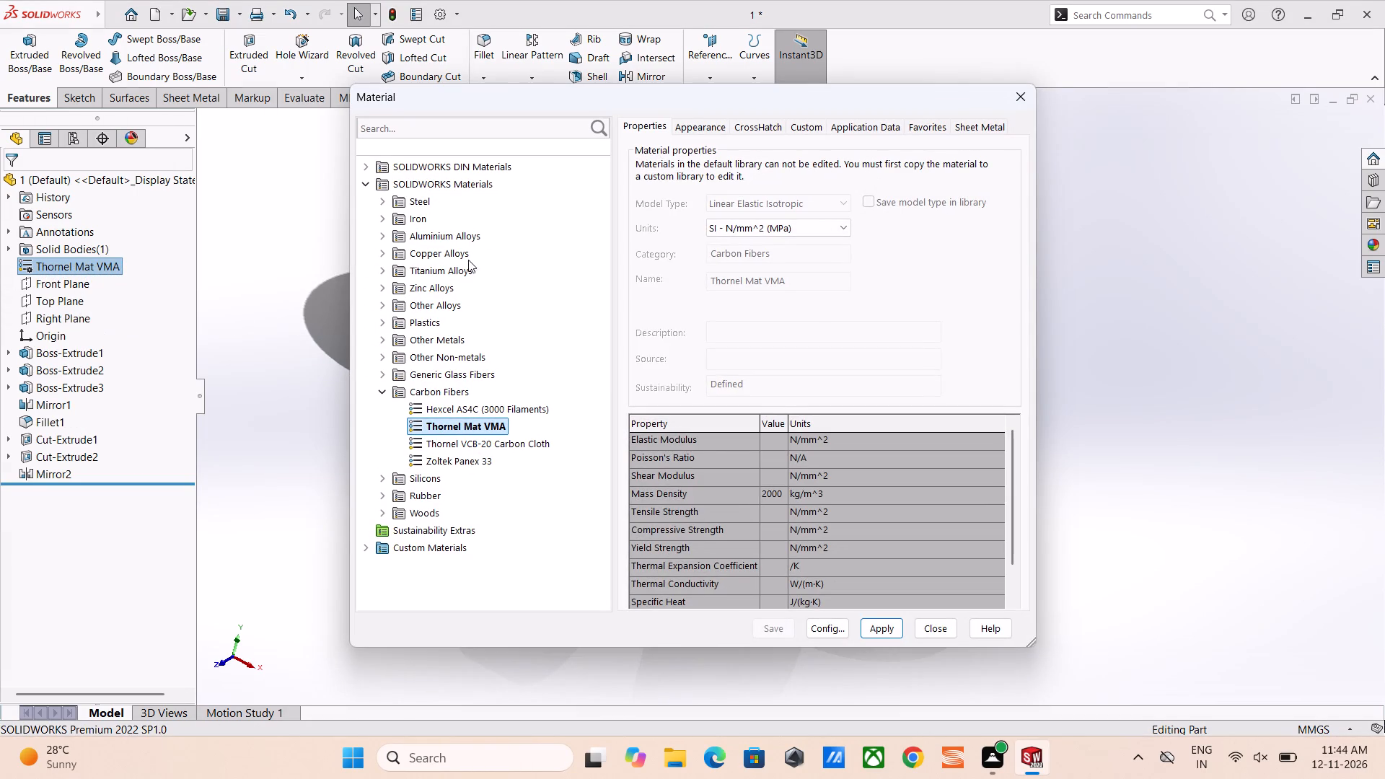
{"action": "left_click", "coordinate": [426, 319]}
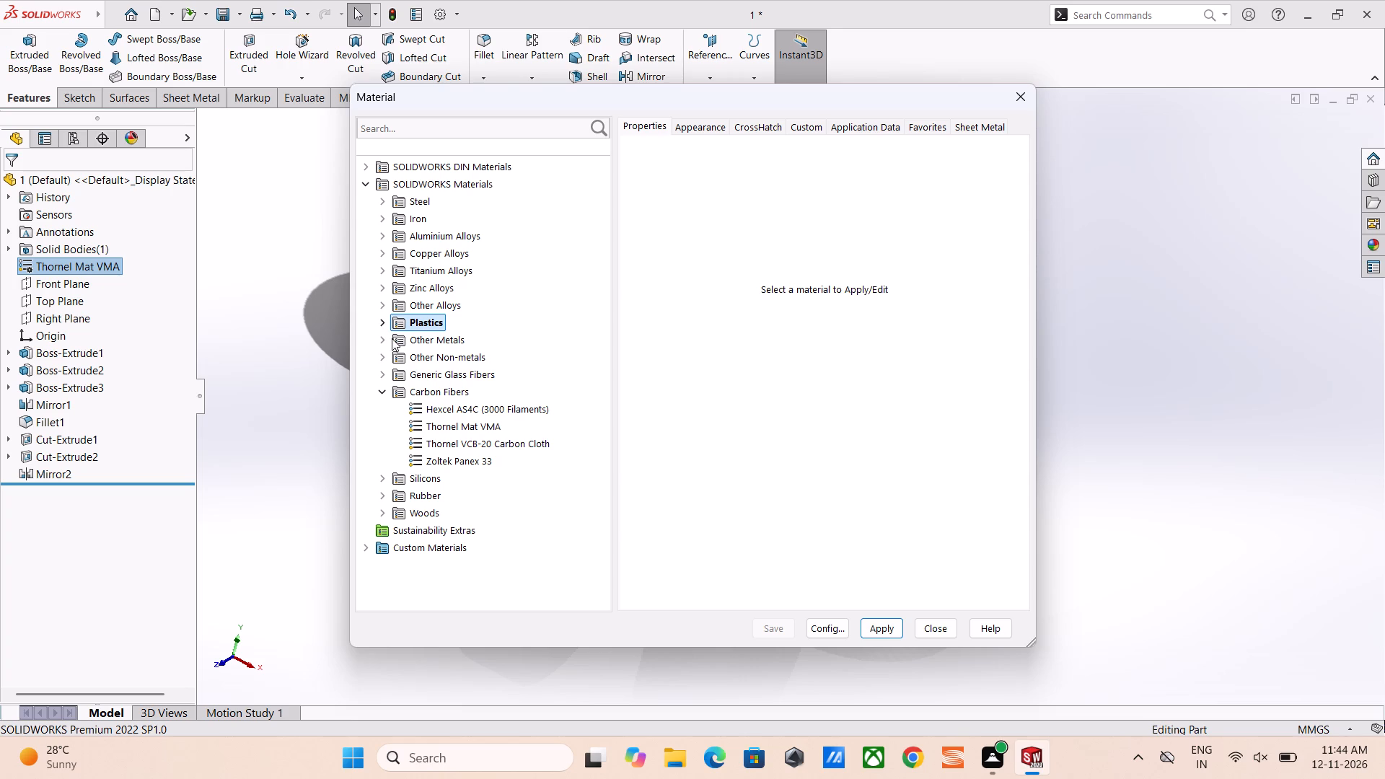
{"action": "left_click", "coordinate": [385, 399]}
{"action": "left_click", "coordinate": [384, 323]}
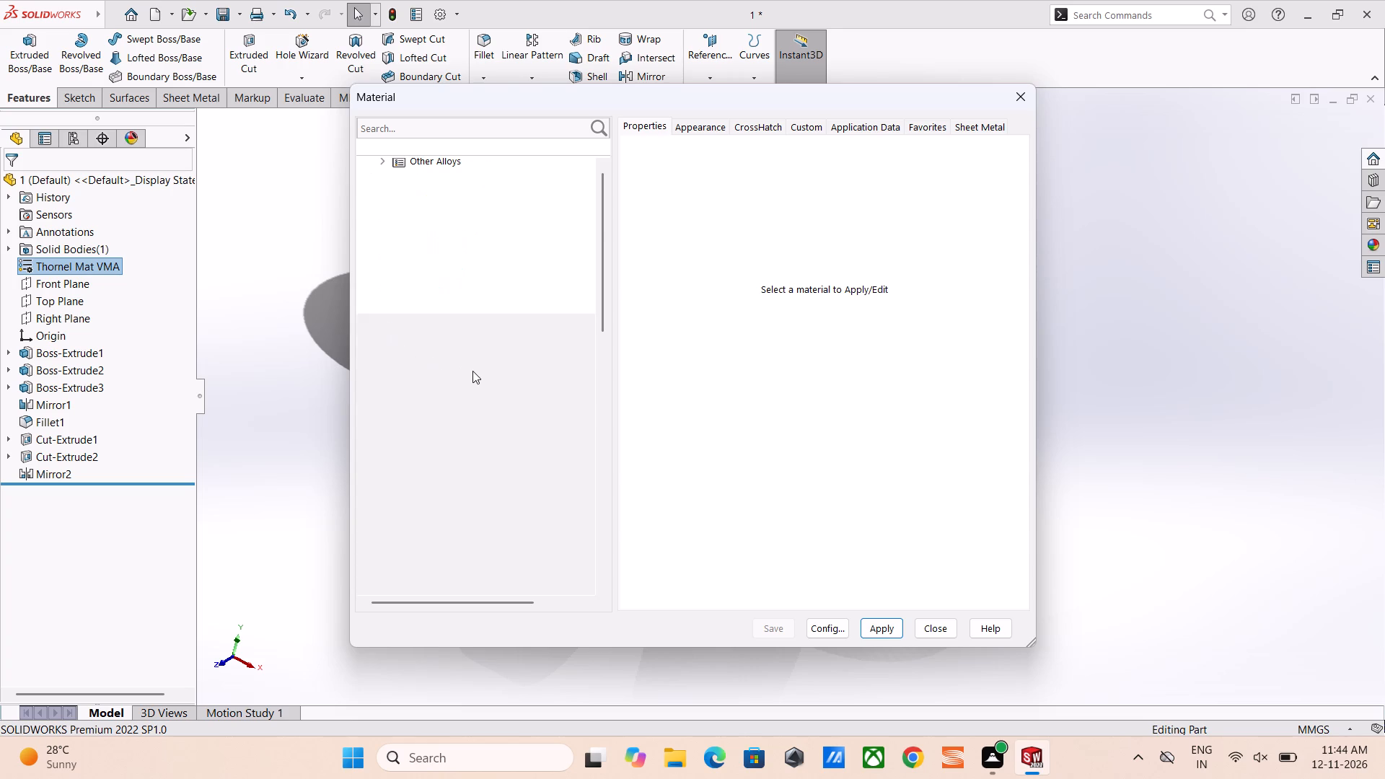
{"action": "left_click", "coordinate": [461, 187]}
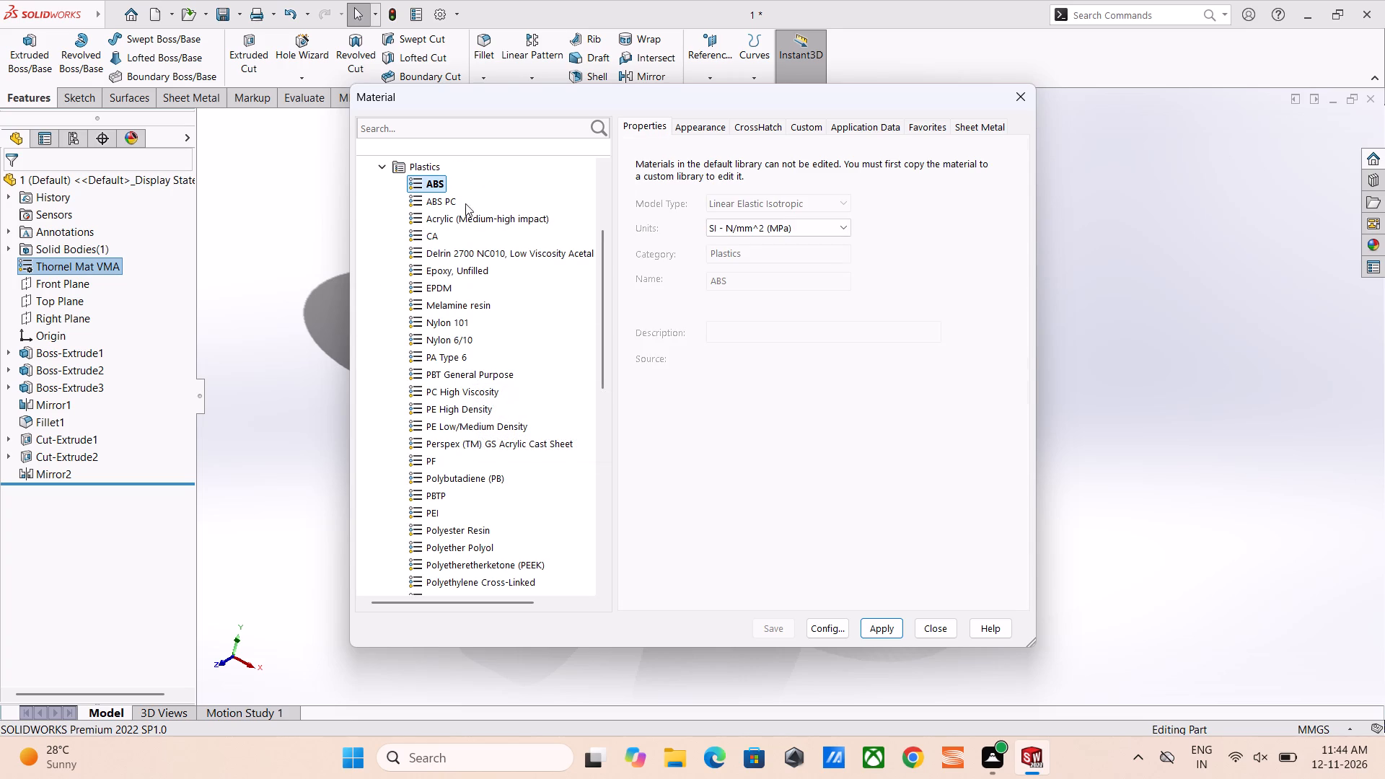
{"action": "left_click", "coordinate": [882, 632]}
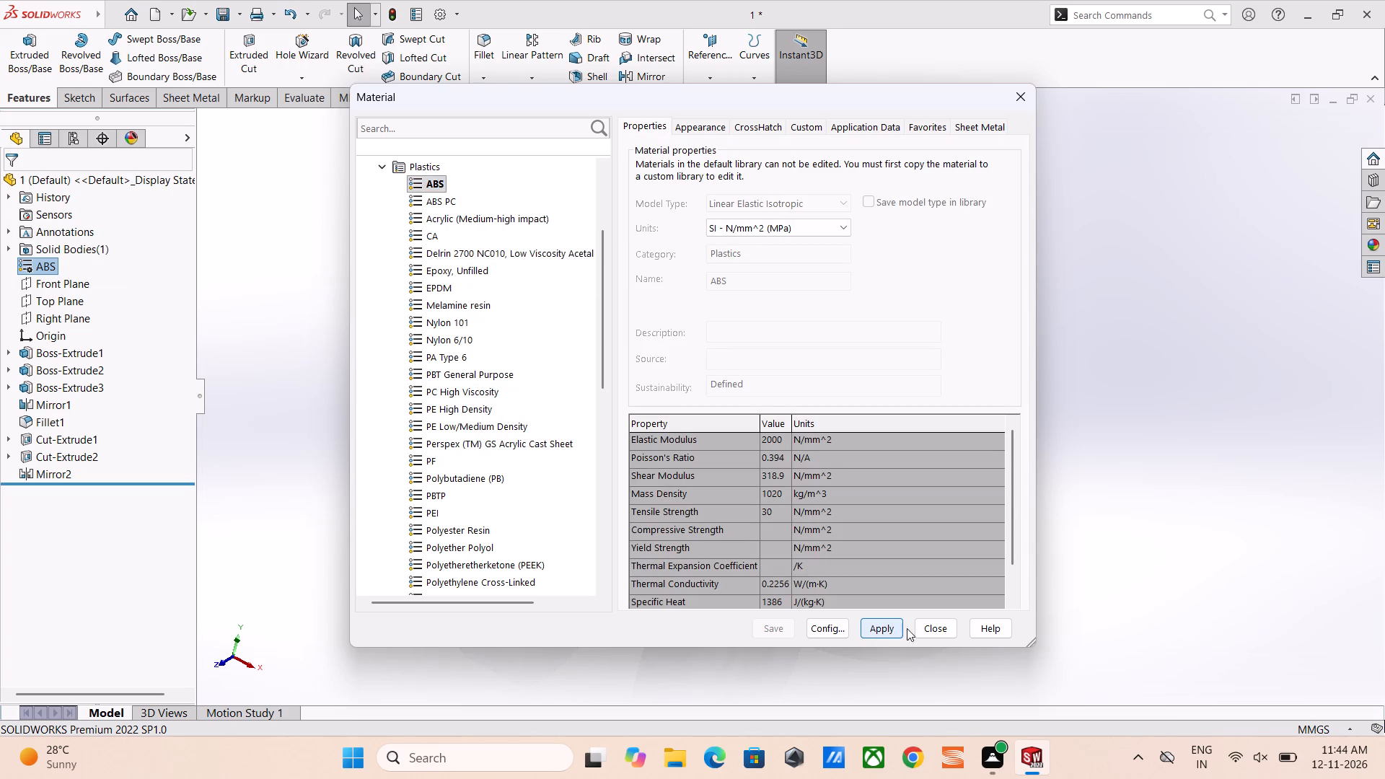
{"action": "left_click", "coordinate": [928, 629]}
Examine the bracket's ABS appearance close up at a lug hole and over the whole part.
{"action": "scroll", "coordinate": [687, 366], "scroll_direction": "down", "scroll_amount": 5}
{"action": "scroll", "coordinate": [840, 413], "scroll_direction": "down", "scroll_amount": 5}
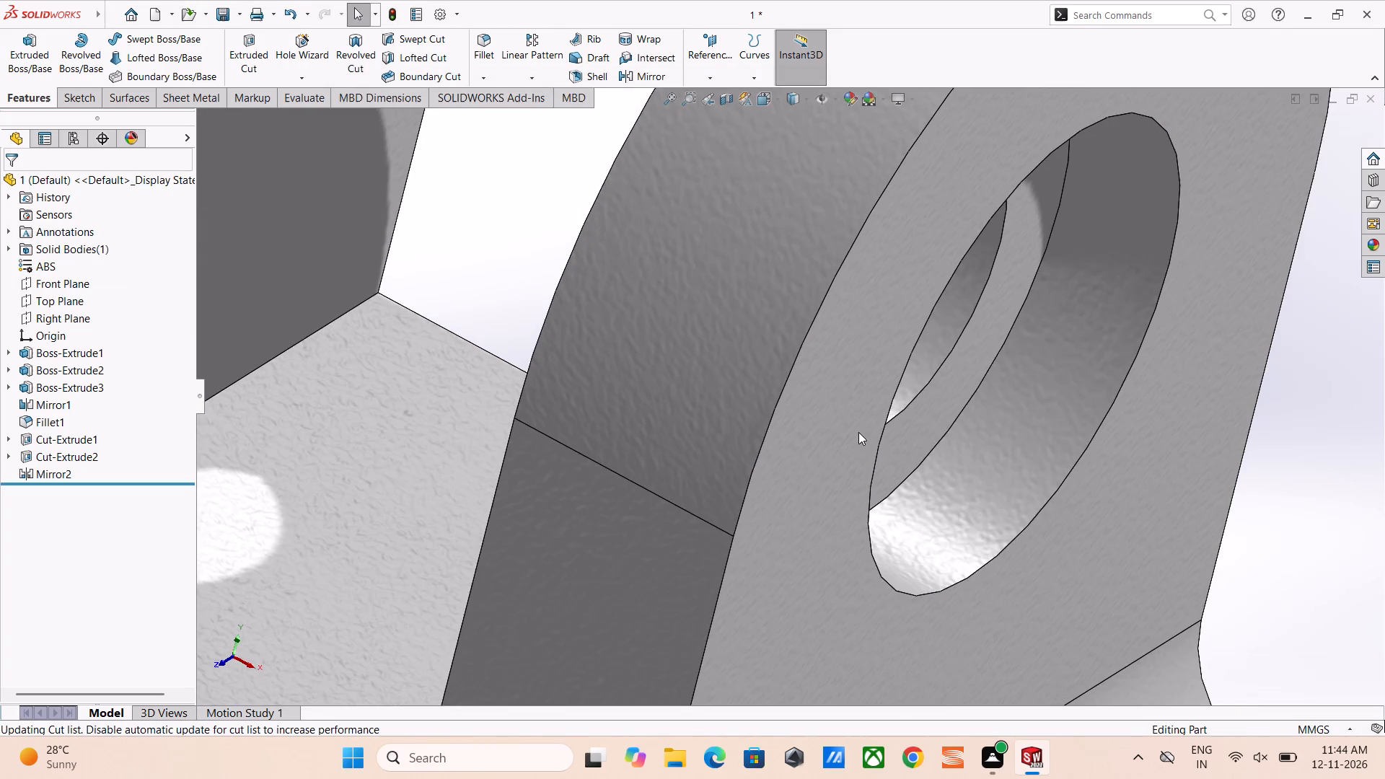
{"action": "middle_click_drag", "start_coordinate": [856, 432], "coordinate": [802, 387]}
{"action": "scroll", "coordinate": [802, 387], "scroll_direction": "up", "scroll_amount": 10}
{"action": "middle_click_drag", "start_coordinate": [796, 379], "coordinate": [910, 437]}
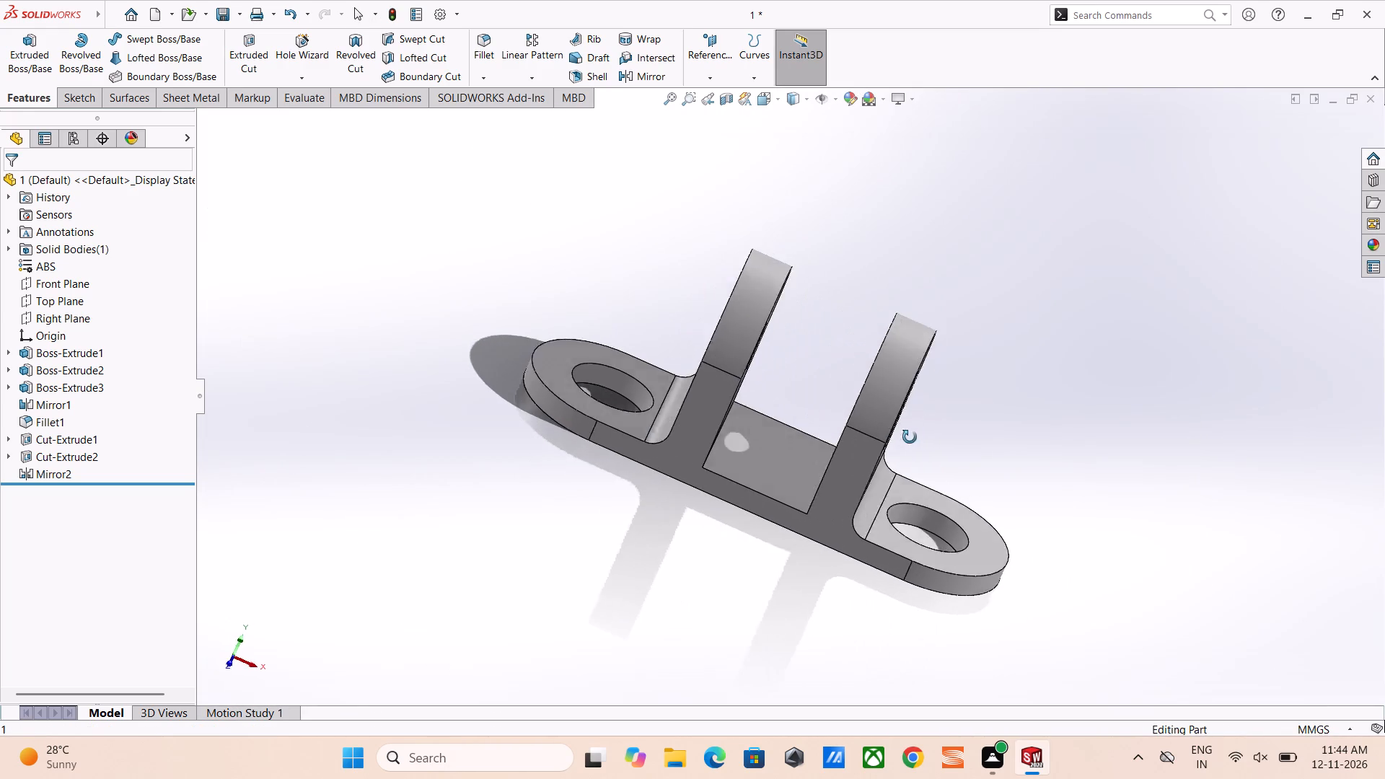
{"action": "middle_click_drag", "start_coordinate": [910, 437], "coordinate": [915, 439]}
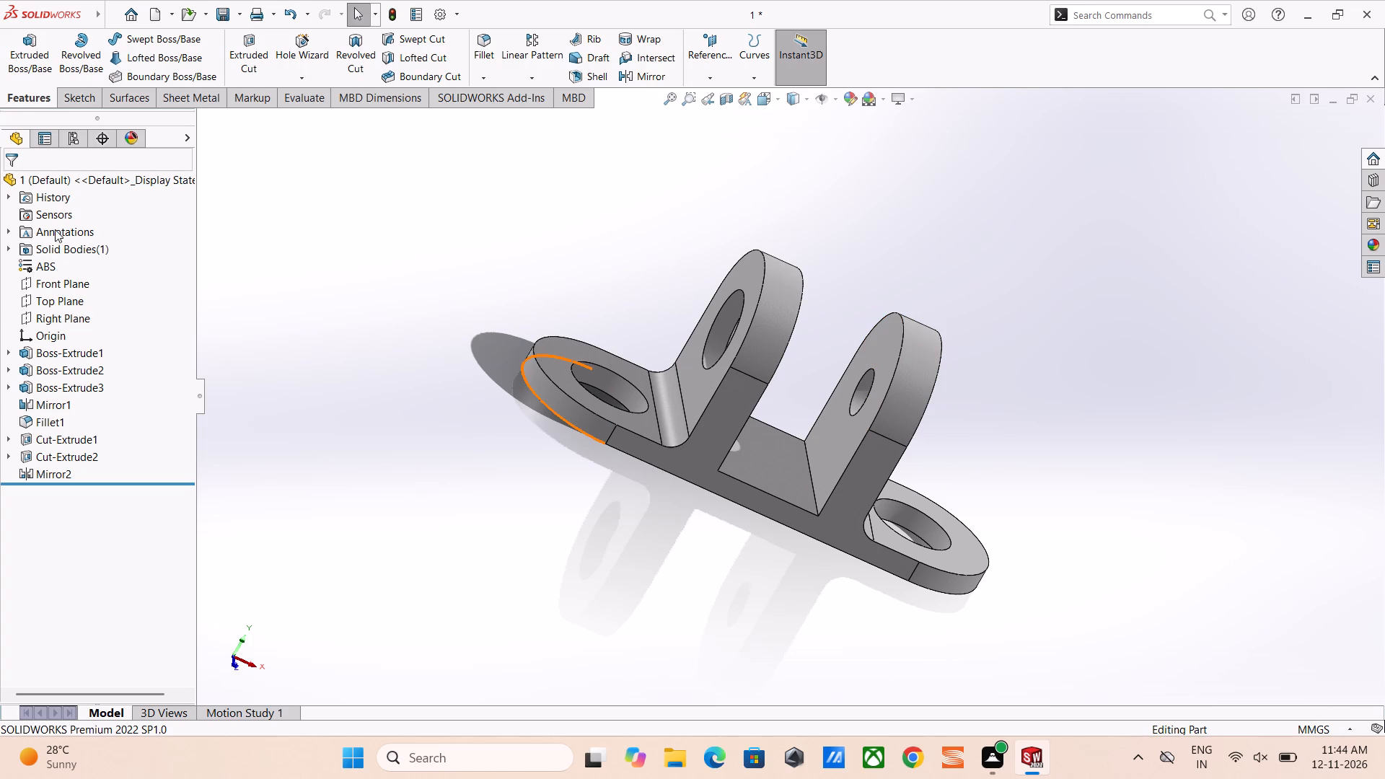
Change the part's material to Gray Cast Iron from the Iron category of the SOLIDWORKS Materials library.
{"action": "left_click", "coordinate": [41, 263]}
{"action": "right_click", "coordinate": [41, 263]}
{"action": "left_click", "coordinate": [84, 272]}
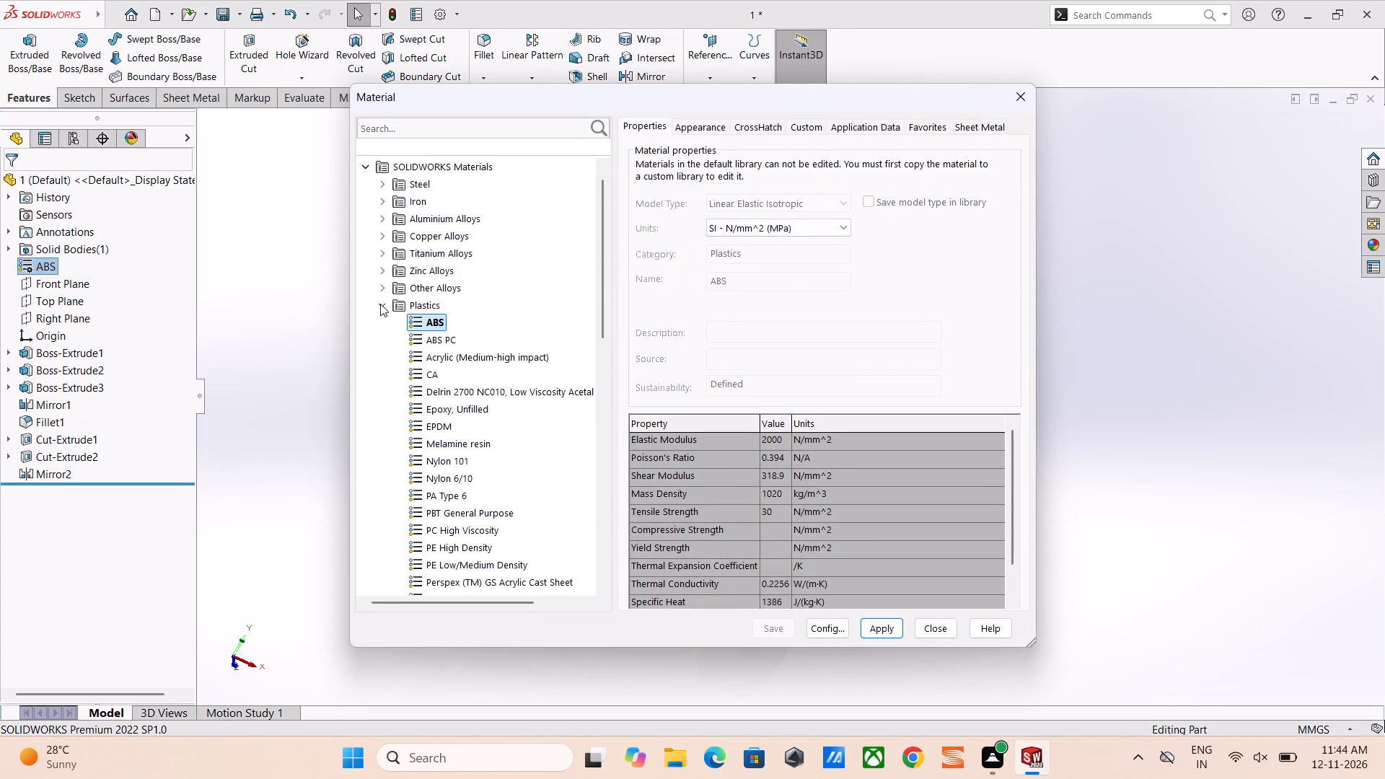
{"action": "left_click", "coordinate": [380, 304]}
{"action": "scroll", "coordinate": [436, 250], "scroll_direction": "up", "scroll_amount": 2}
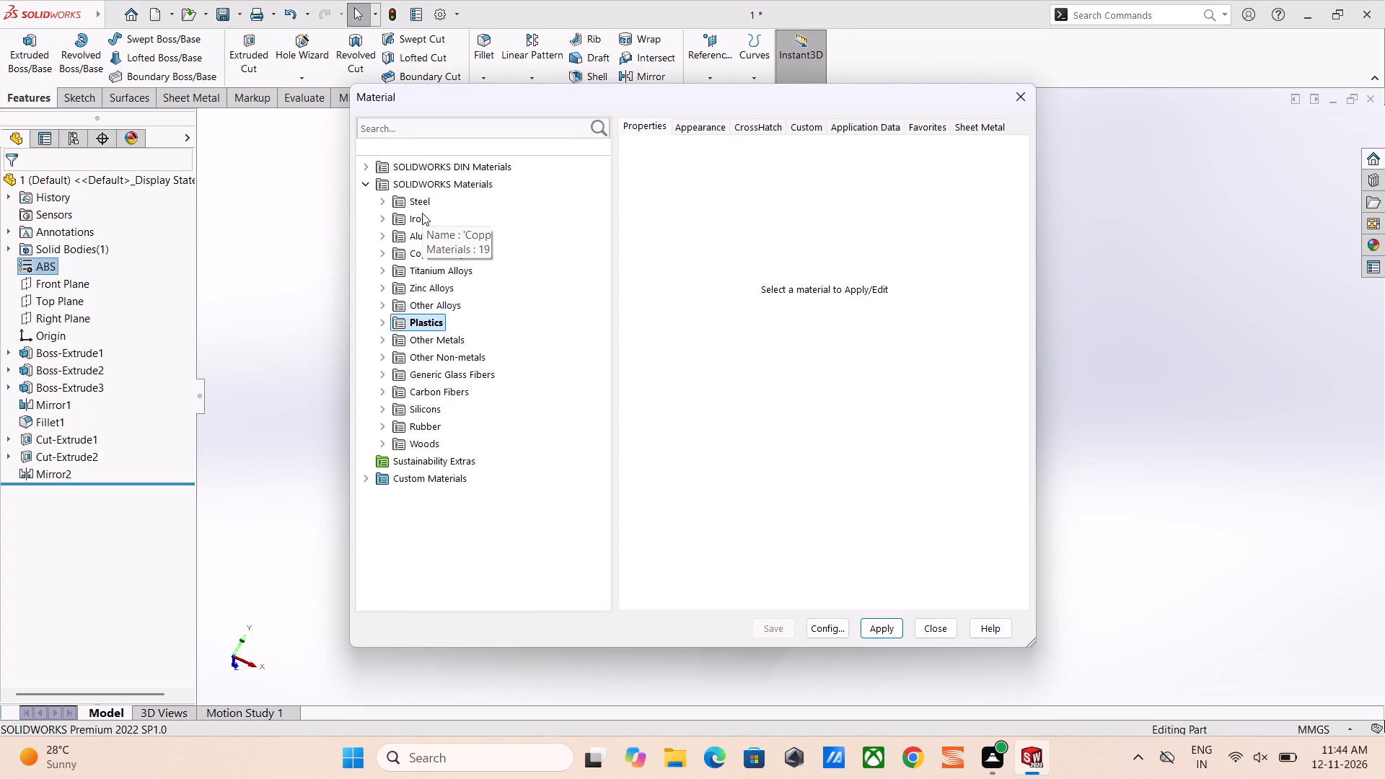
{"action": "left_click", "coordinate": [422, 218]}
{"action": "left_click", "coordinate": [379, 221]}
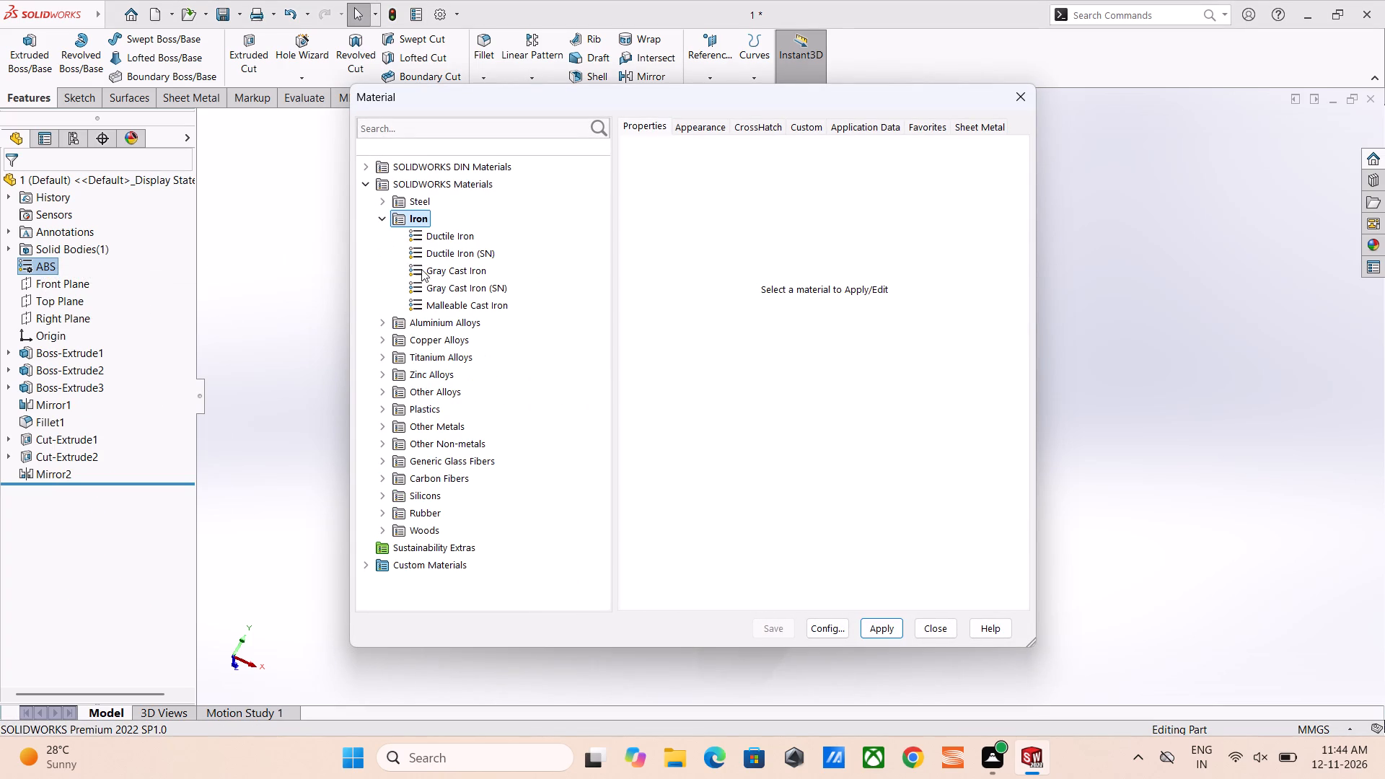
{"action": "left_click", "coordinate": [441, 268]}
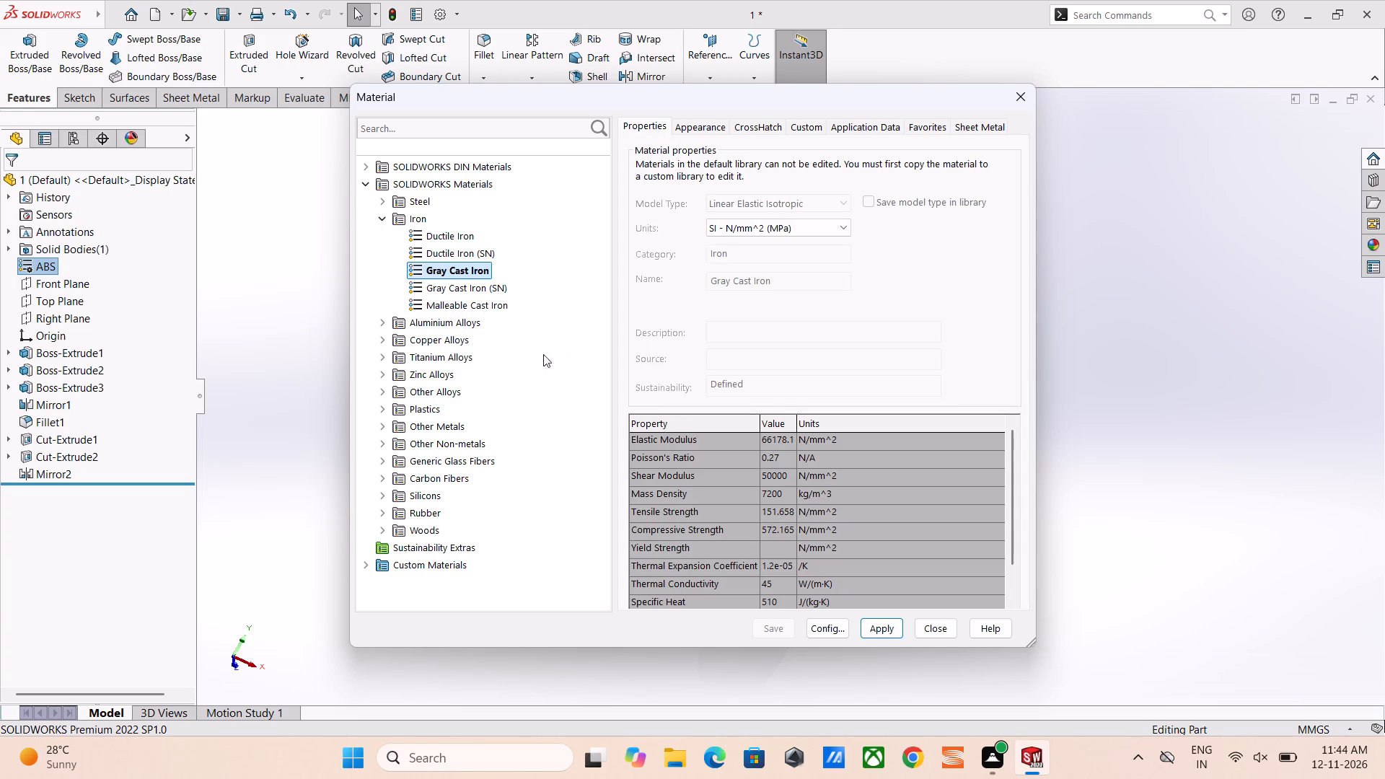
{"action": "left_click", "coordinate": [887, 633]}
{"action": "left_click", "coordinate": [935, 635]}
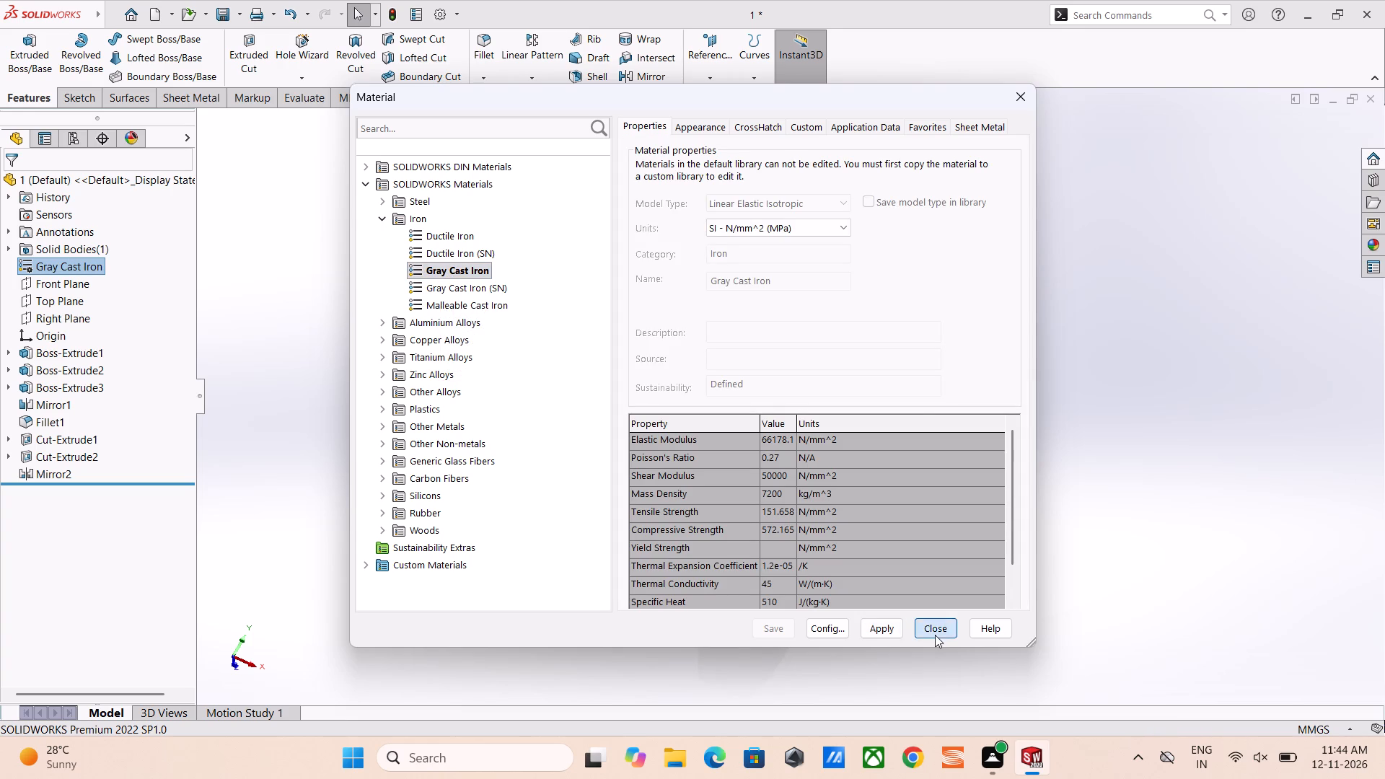
Examine the bracket's gray cast iron appearance from several angles, ending in the isometric view.
{"action": "middle_click_drag", "start_coordinate": [960, 383], "coordinate": [810, 509]}
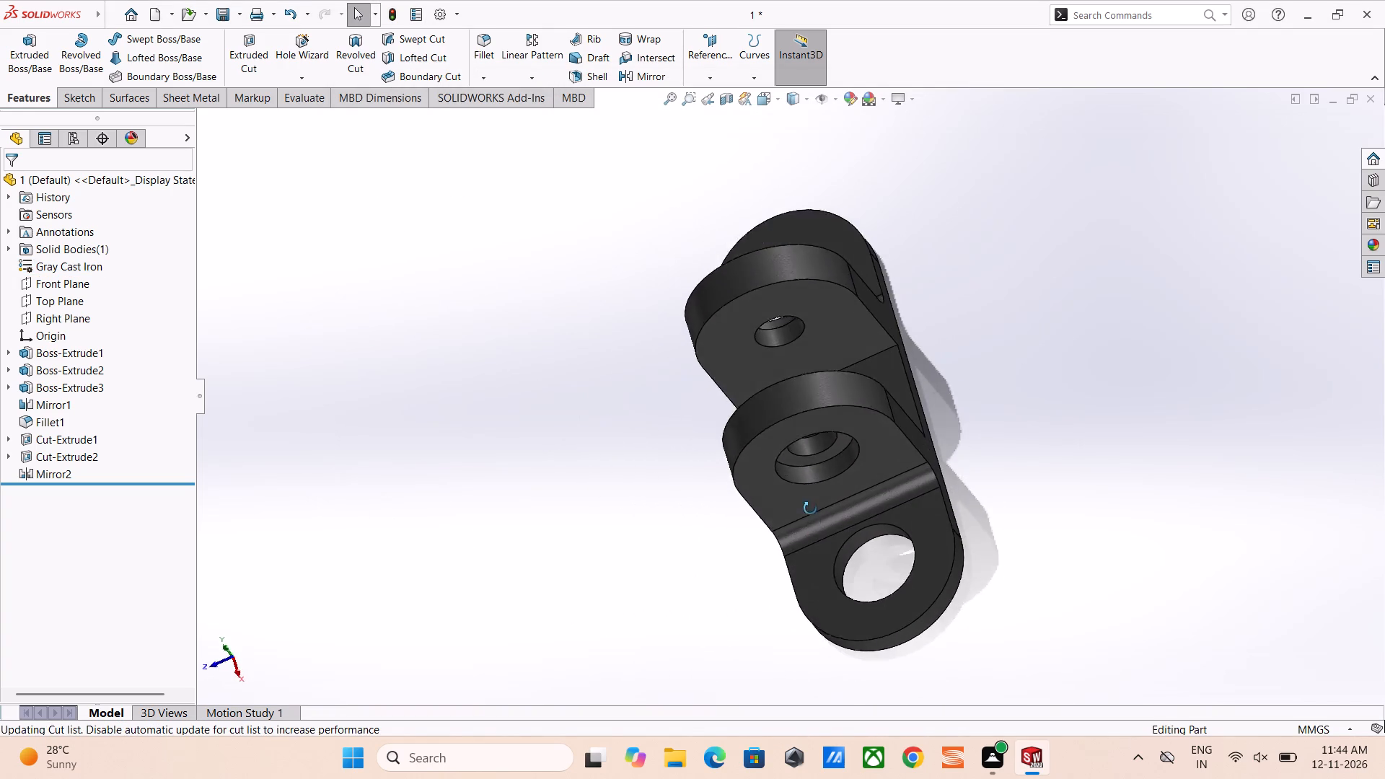
{"action": "middle_click_drag", "start_coordinate": [810, 509], "coordinate": [818, 562]}
{"action": "scroll", "coordinate": [852, 247], "scroll_direction": "down", "scroll_amount": 9}
{"action": "scroll", "coordinate": [778, 448], "scroll_direction": "up", "scroll_amount": 10}
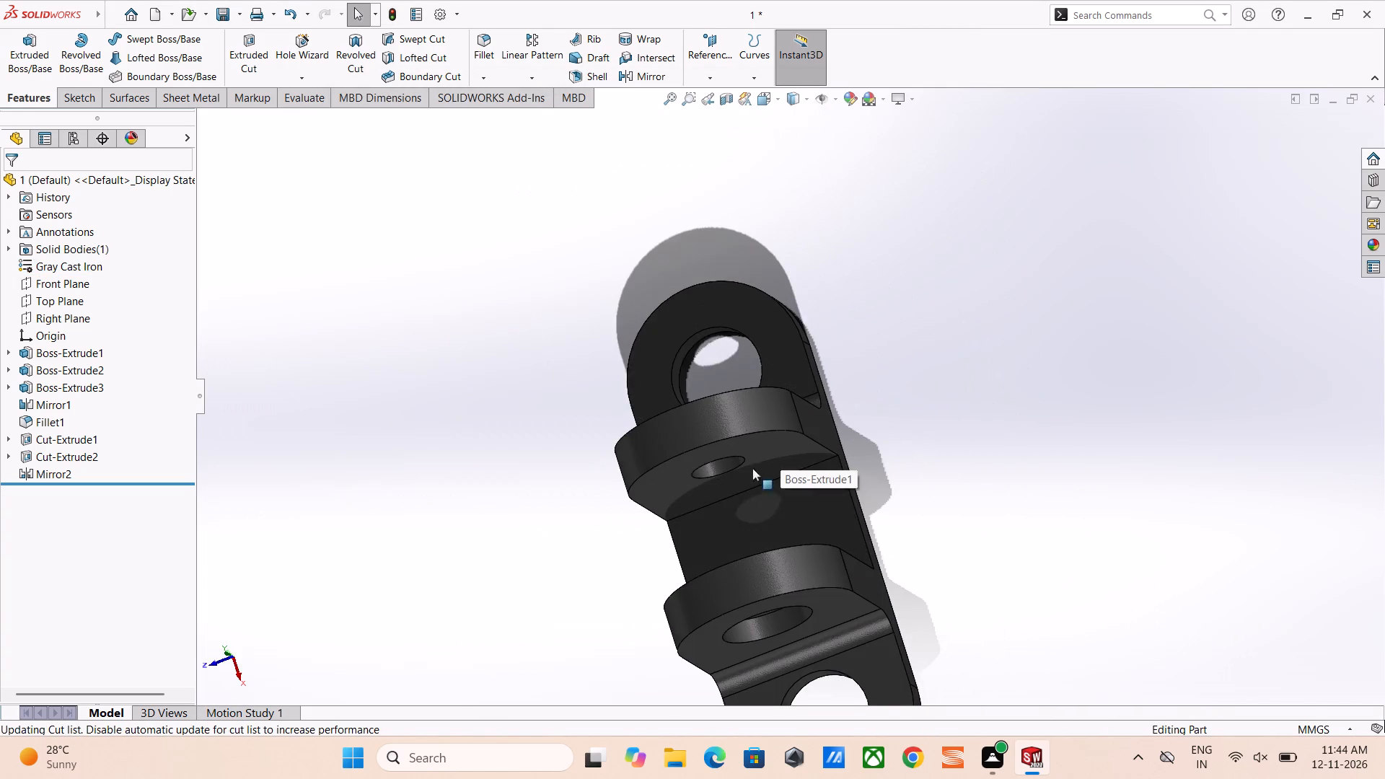
{"action": "middle_click_drag", "start_coordinate": [757, 534], "coordinate": [863, 380]}
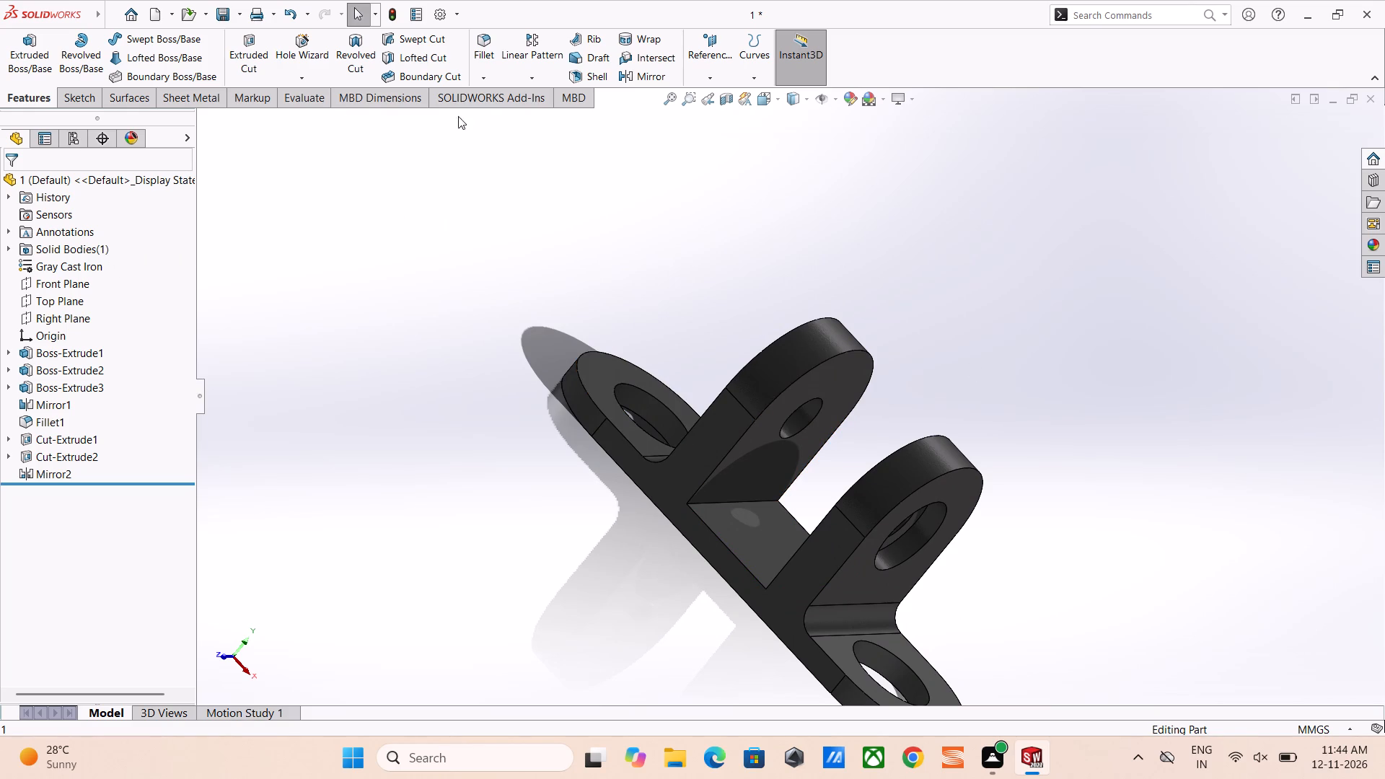
{"action": "left_click", "coordinate": [775, 105]}
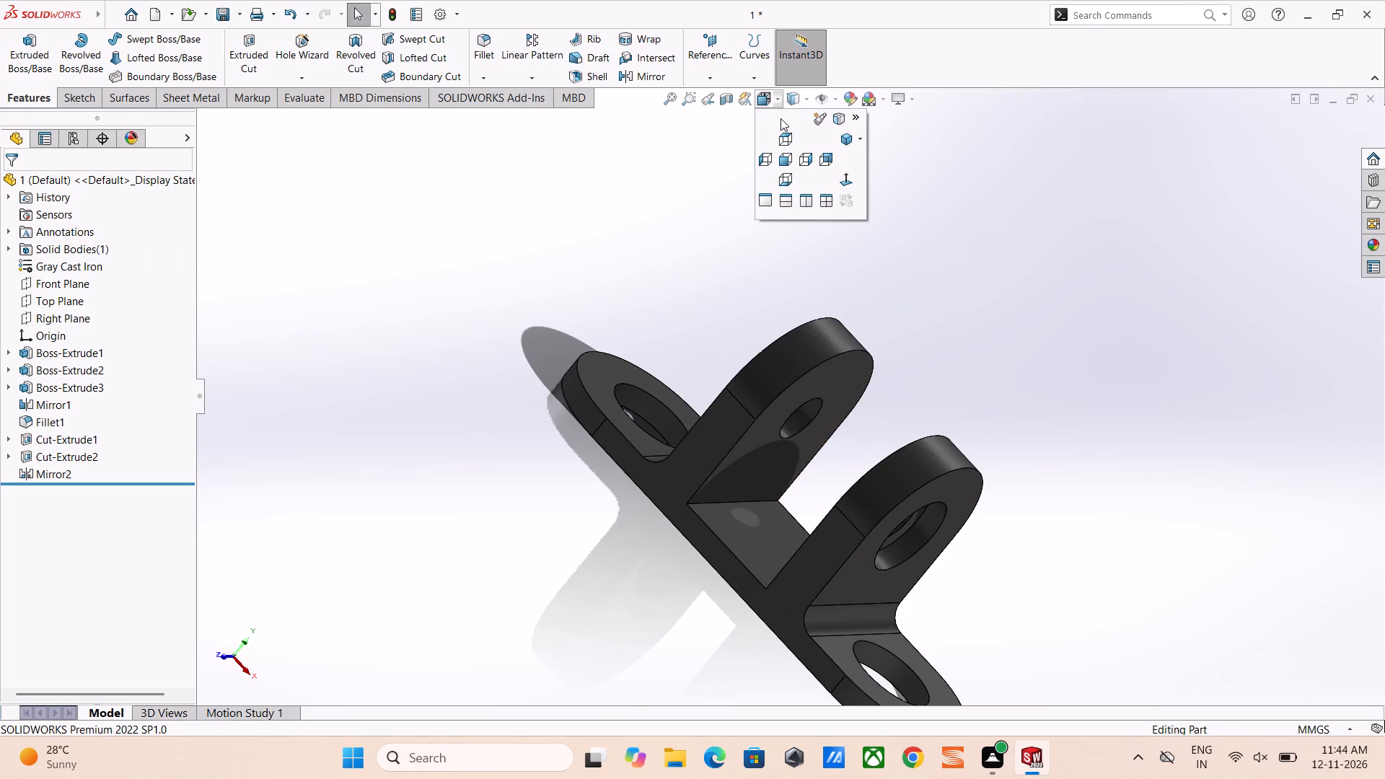
{"action": "left_click", "coordinate": [843, 137]}
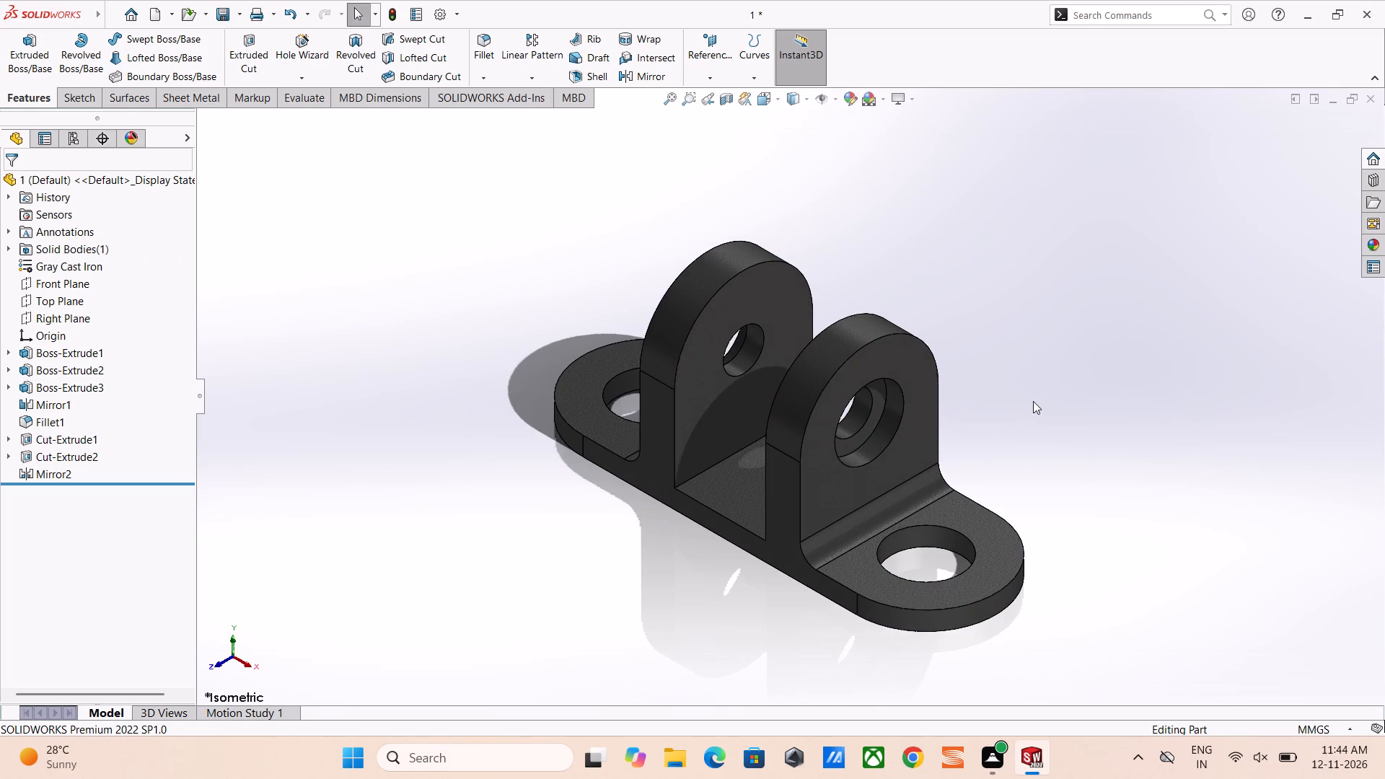
{"action": "left_click", "coordinate": [1033, 401]}
Set the part's material to Gray Cast Iron (SN) from the Iron category.
{"action": "right_click", "coordinate": [69, 270]}
{"action": "left_click", "coordinate": [122, 285]}
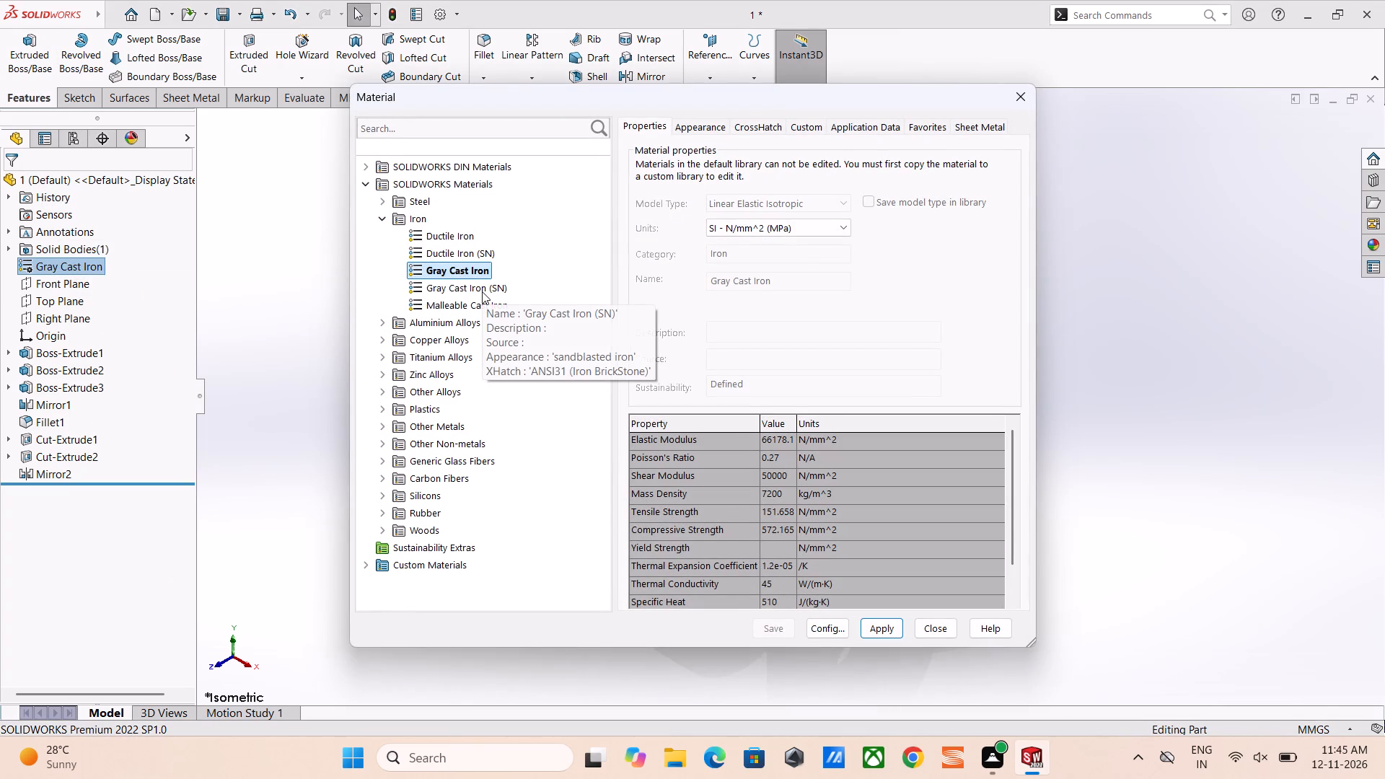
{"action": "left_click", "coordinate": [488, 294]}
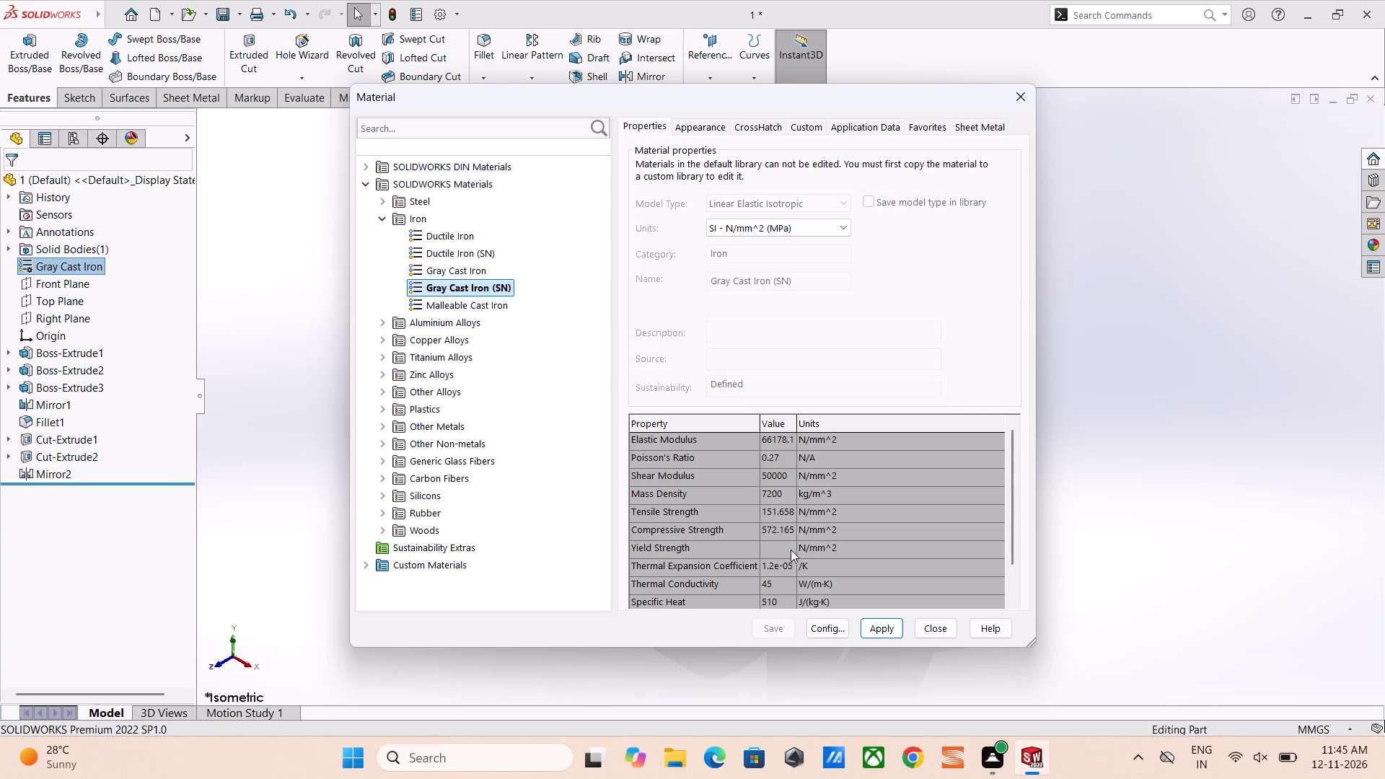
{"action": "left_click", "coordinate": [887, 633]}
{"action": "left_click", "coordinate": [925, 629]}
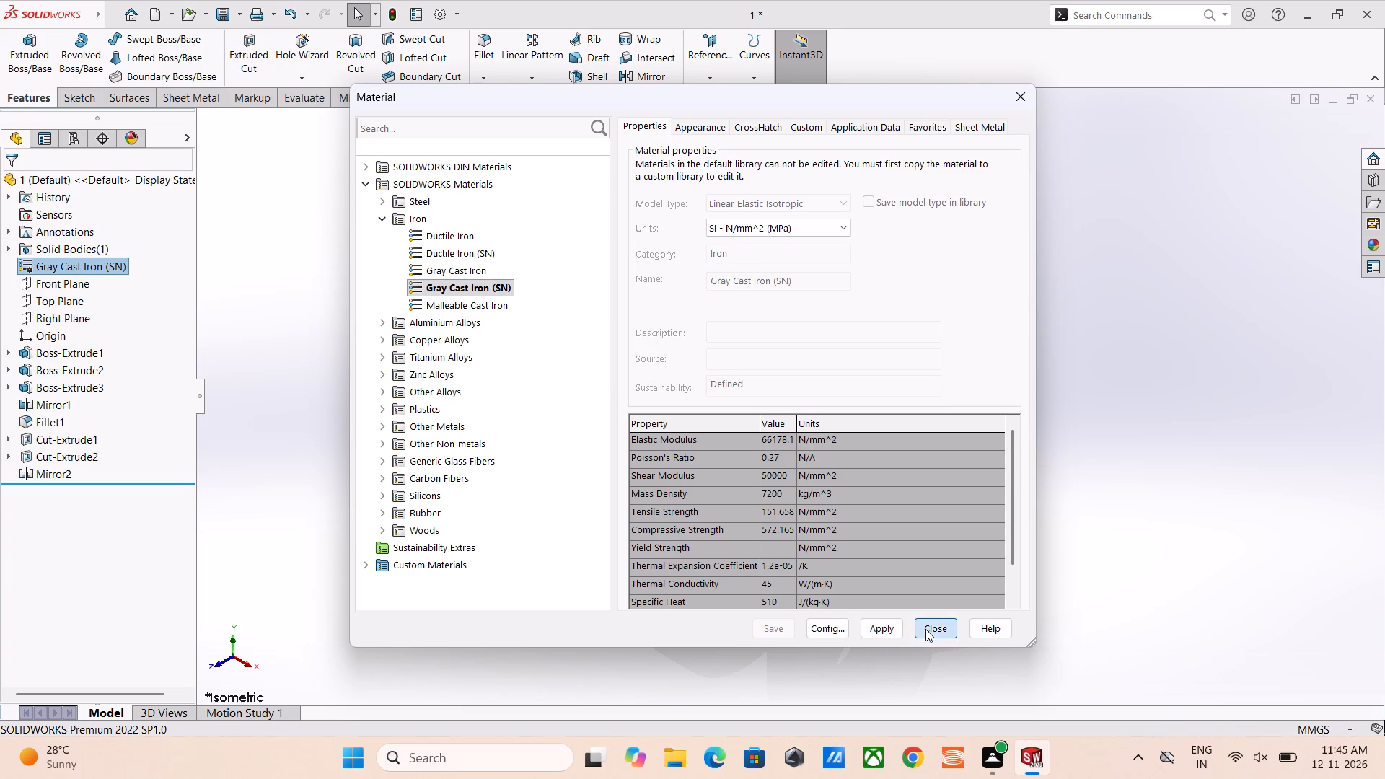
Examine the bracket's Gray Cast Iron (SN) appearance close up and from several angles.
{"action": "scroll", "coordinate": [781, 380], "scroll_direction": "down", "scroll_amount": 6}
{"action": "scroll", "coordinate": [837, 358], "scroll_direction": "down", "scroll_amount": 5}
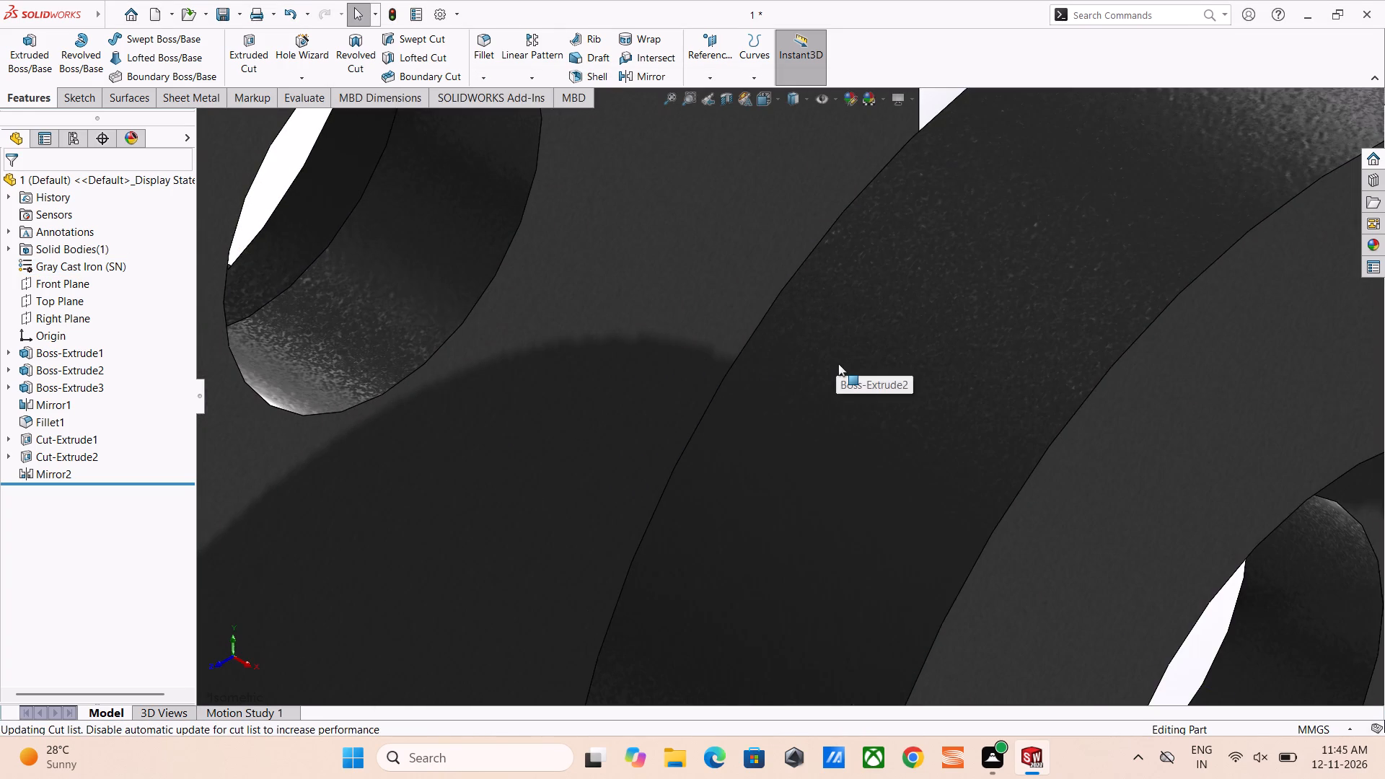
{"action": "scroll", "coordinate": [838, 364], "scroll_direction": "up", "scroll_amount": 14}
{"action": "middle_click_drag", "start_coordinate": [703, 396], "coordinate": [755, 452]}
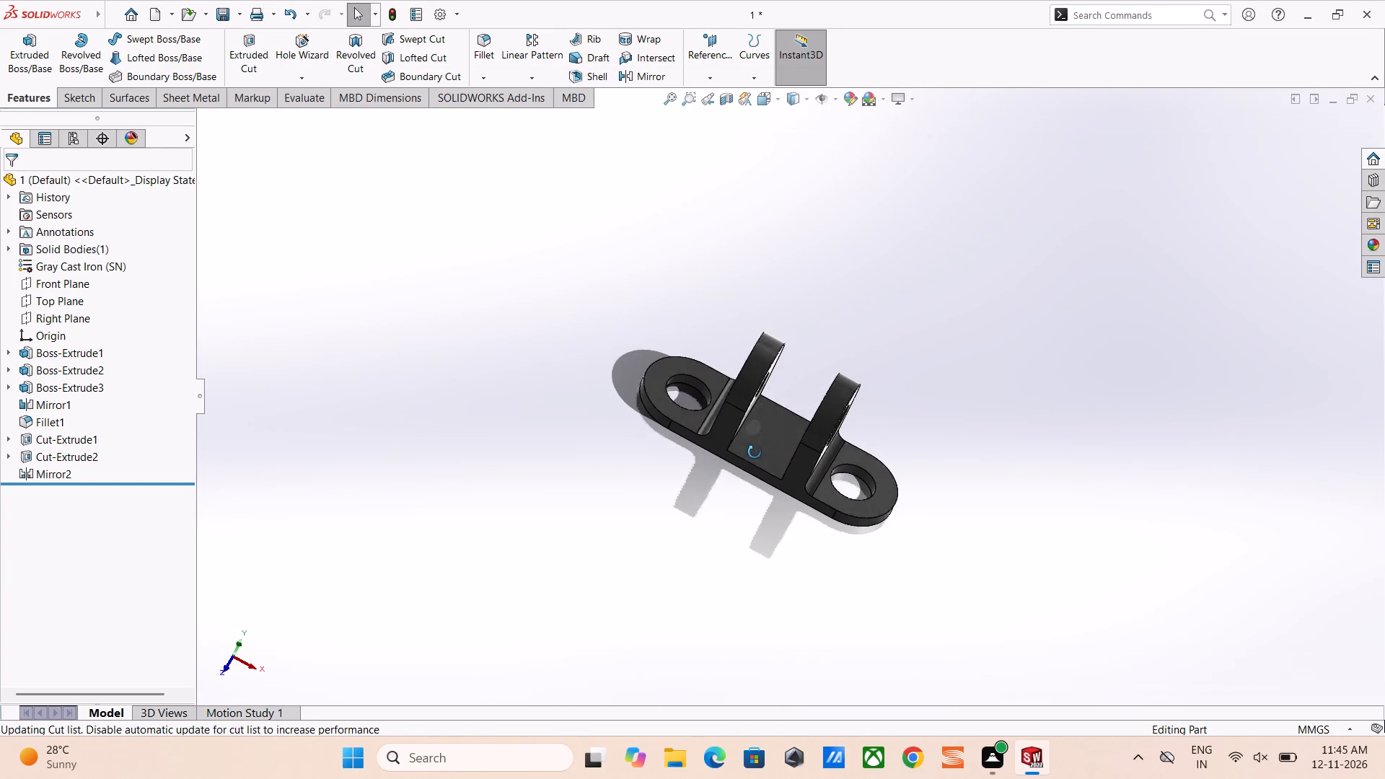
{"action": "middle_click_drag", "start_coordinate": [755, 452], "coordinate": [716, 402]}
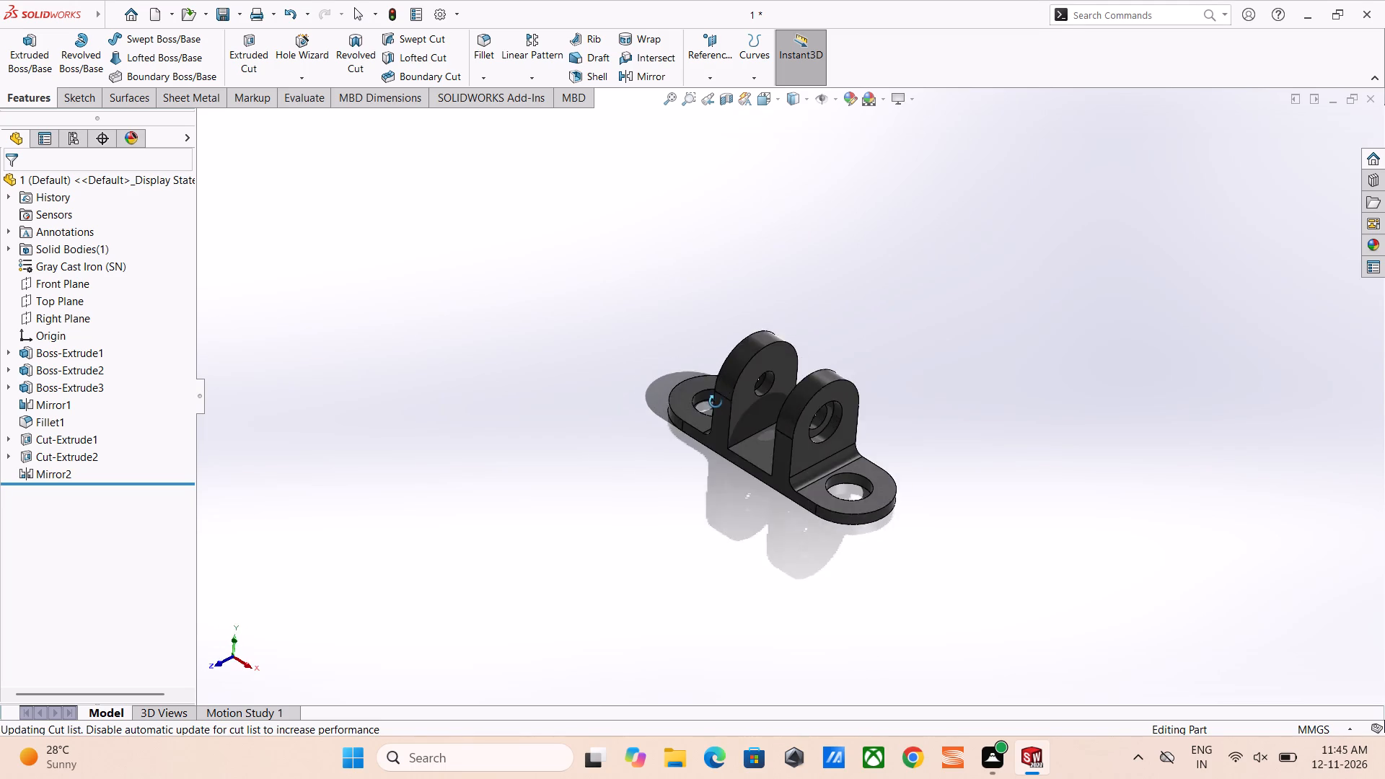
{"action": "middle_click_drag", "start_coordinate": [716, 402], "coordinate": [730, 399]}
{"action": "scroll", "coordinate": [730, 399], "scroll_direction": "down", "scroll_amount": 4}
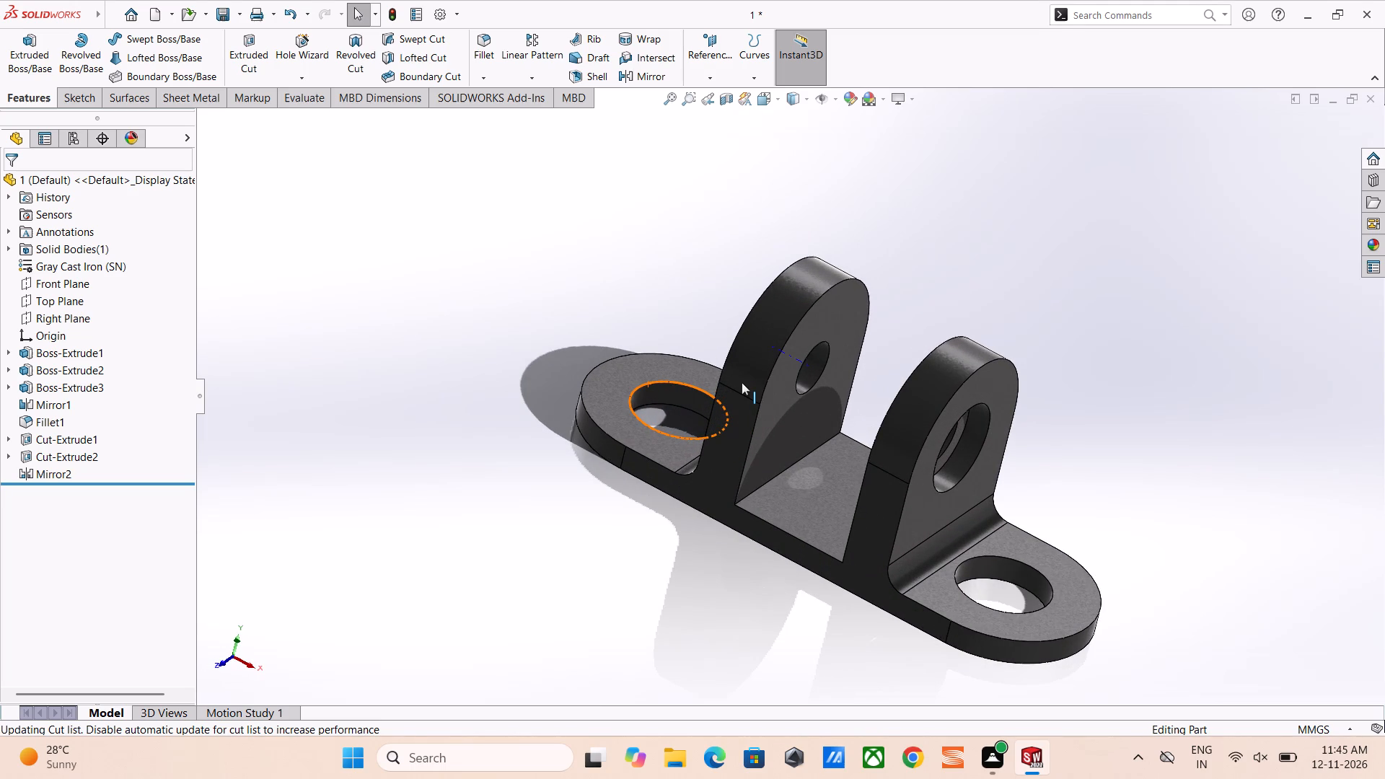
Save the part with its current material.
{"action": "key", "text": "ctrl+s"}
{"action": "key", "text": "ctrl+s"}
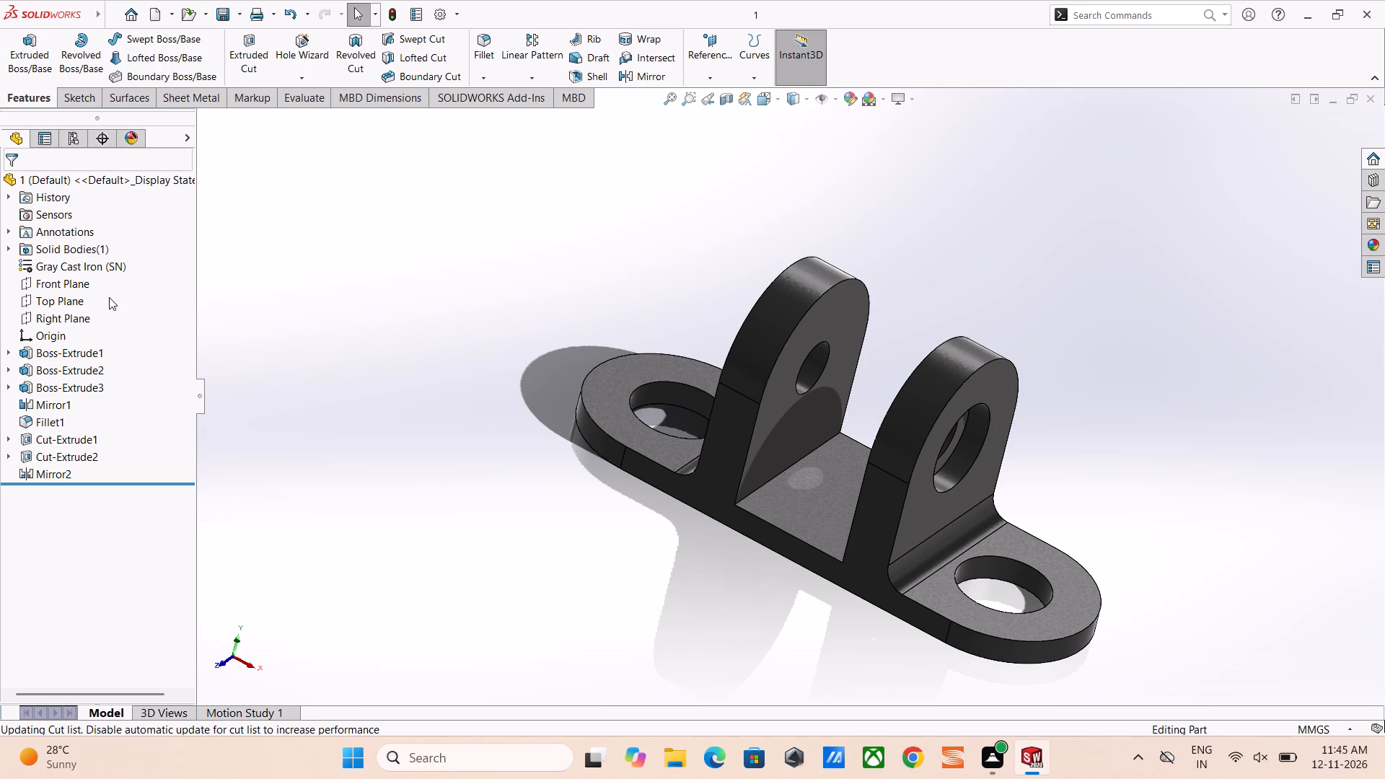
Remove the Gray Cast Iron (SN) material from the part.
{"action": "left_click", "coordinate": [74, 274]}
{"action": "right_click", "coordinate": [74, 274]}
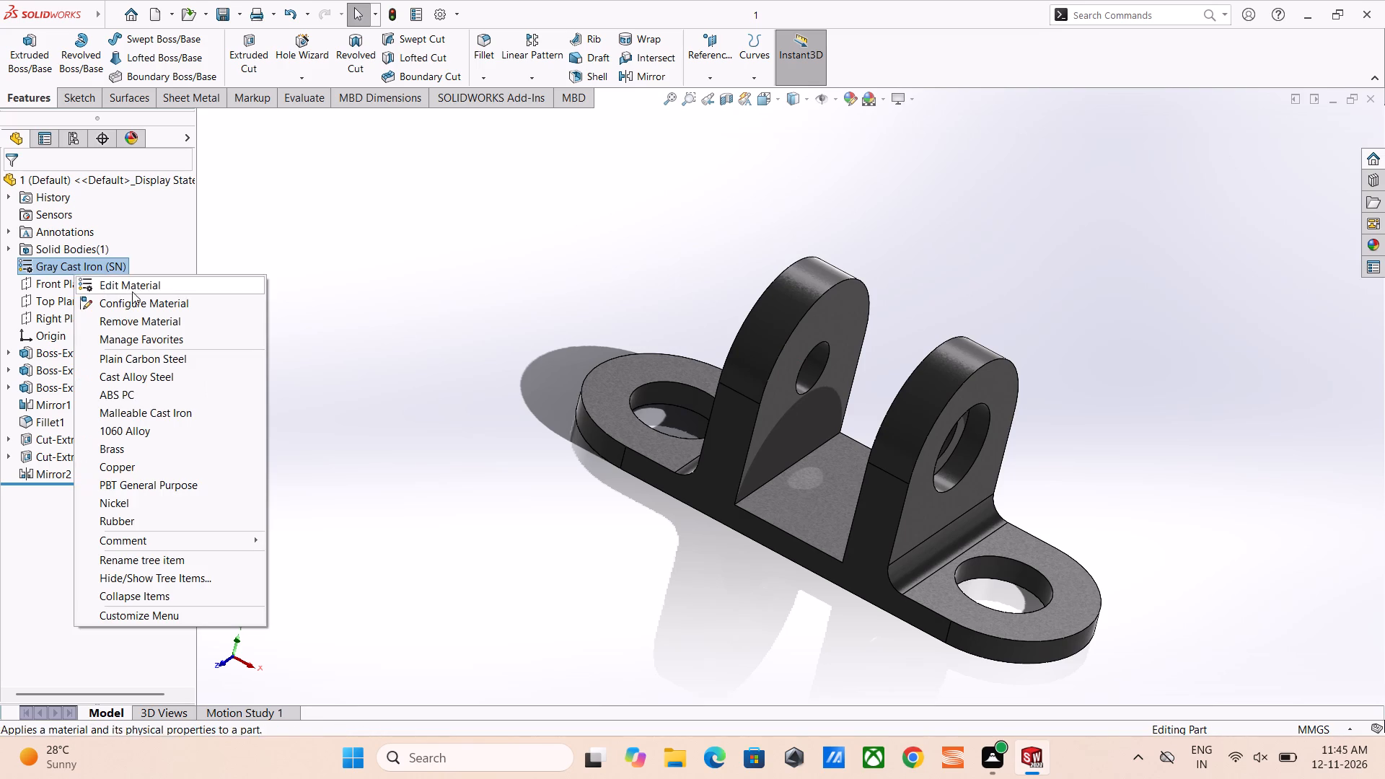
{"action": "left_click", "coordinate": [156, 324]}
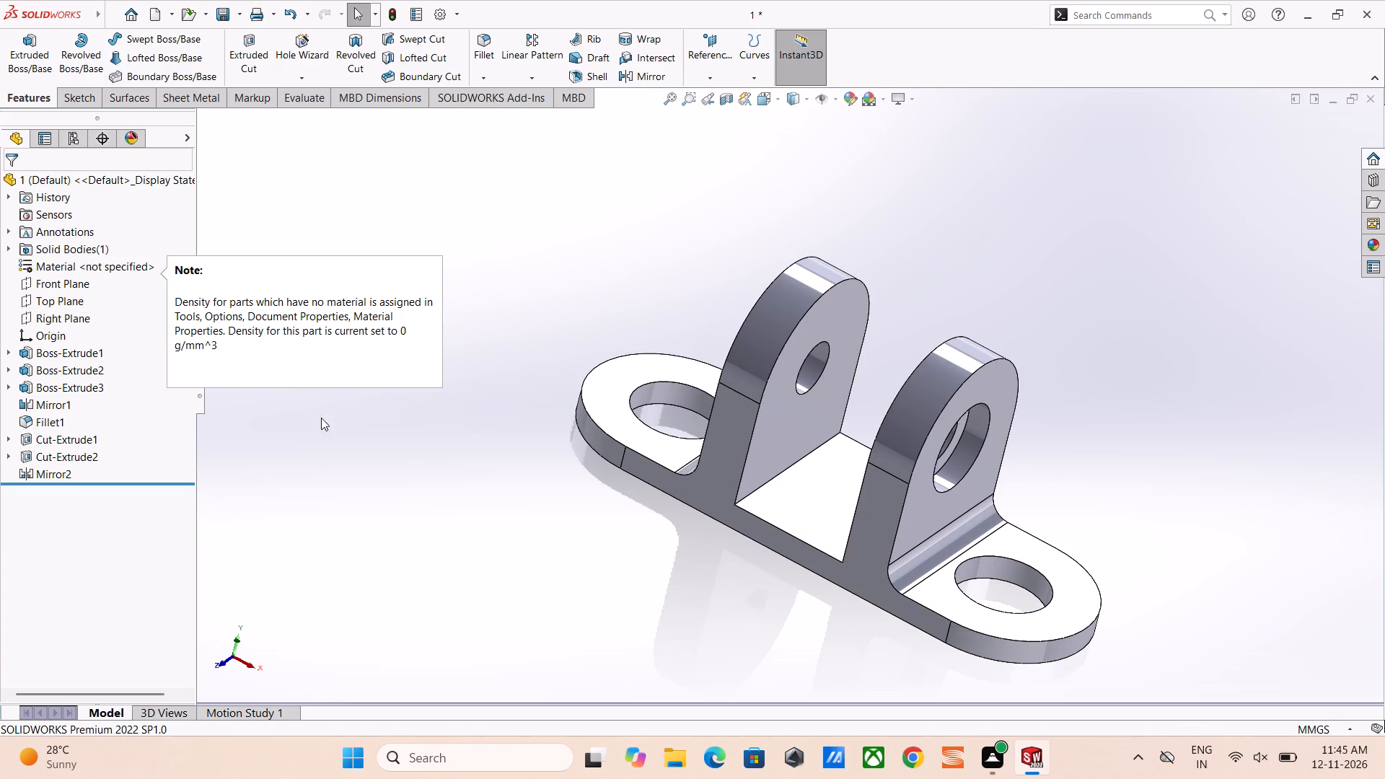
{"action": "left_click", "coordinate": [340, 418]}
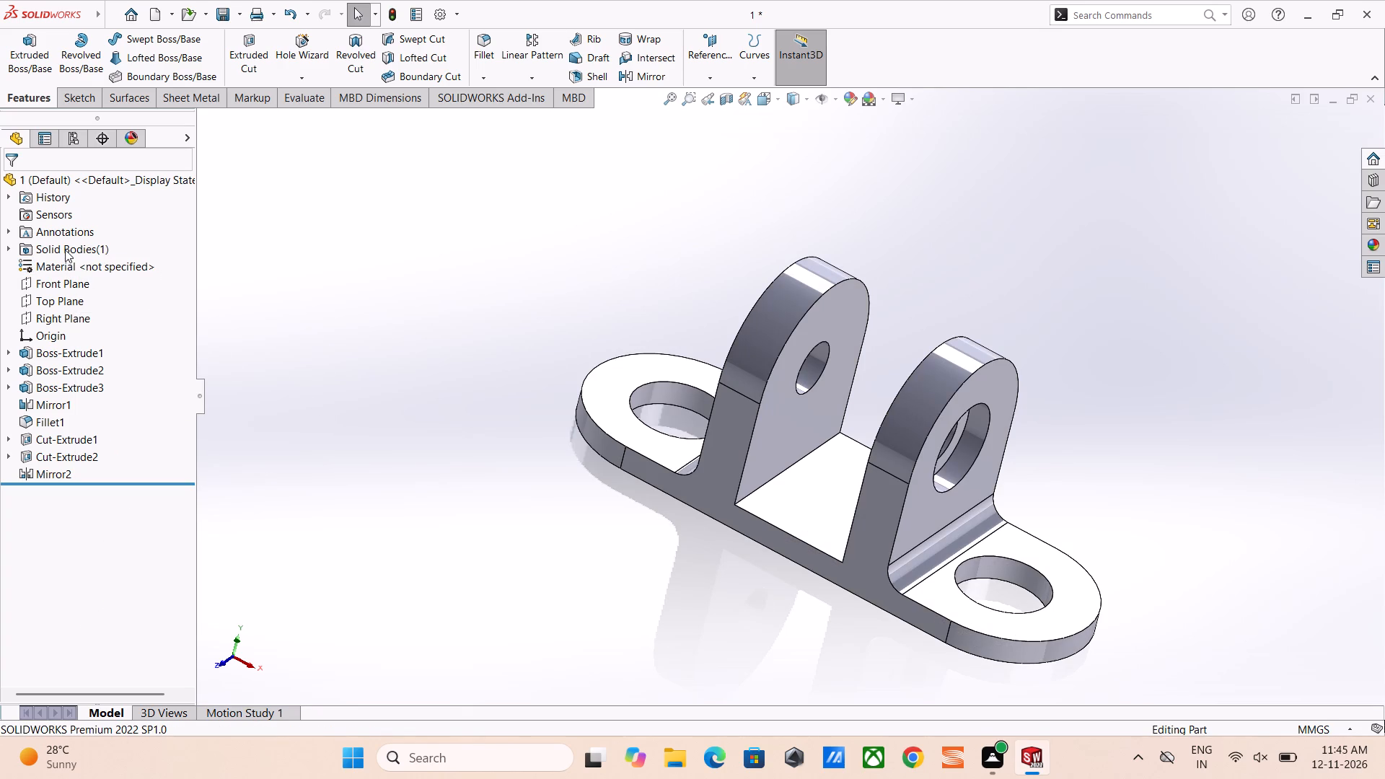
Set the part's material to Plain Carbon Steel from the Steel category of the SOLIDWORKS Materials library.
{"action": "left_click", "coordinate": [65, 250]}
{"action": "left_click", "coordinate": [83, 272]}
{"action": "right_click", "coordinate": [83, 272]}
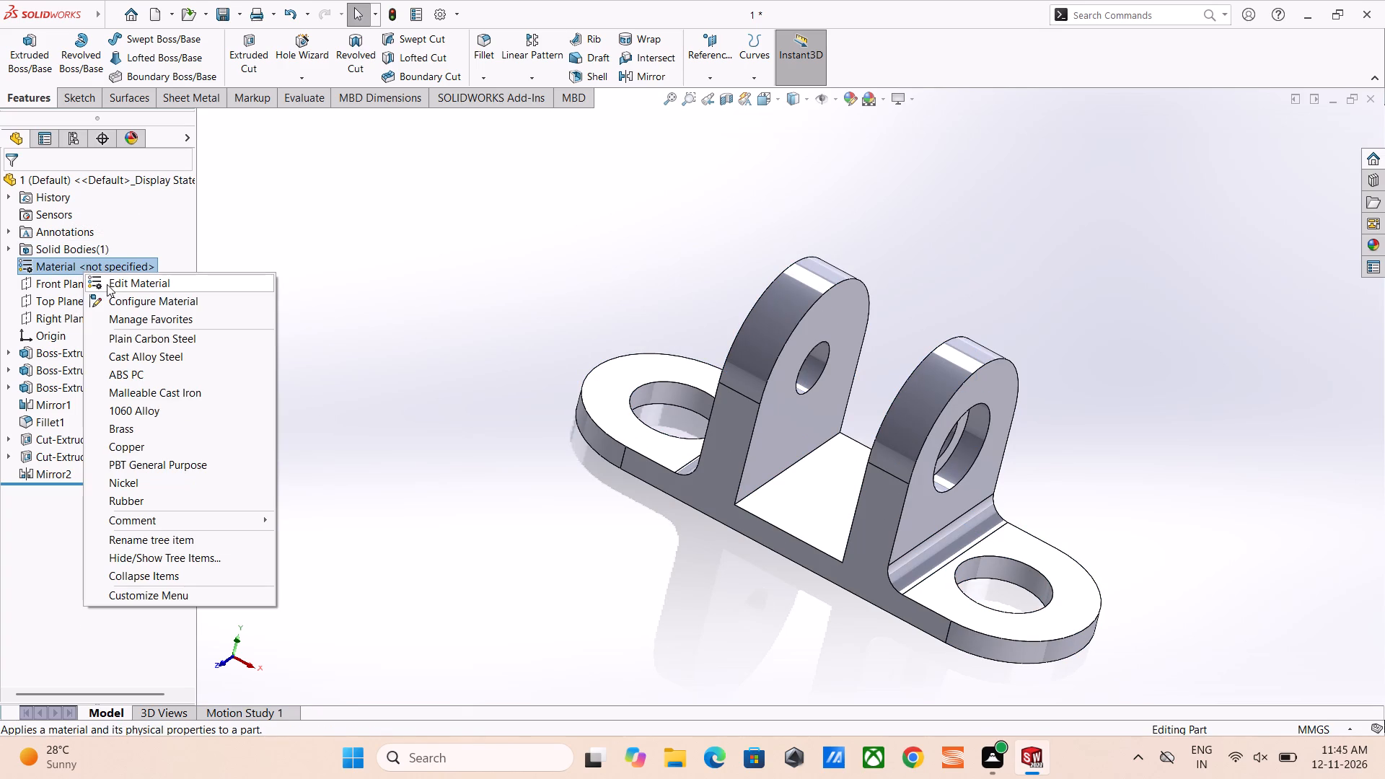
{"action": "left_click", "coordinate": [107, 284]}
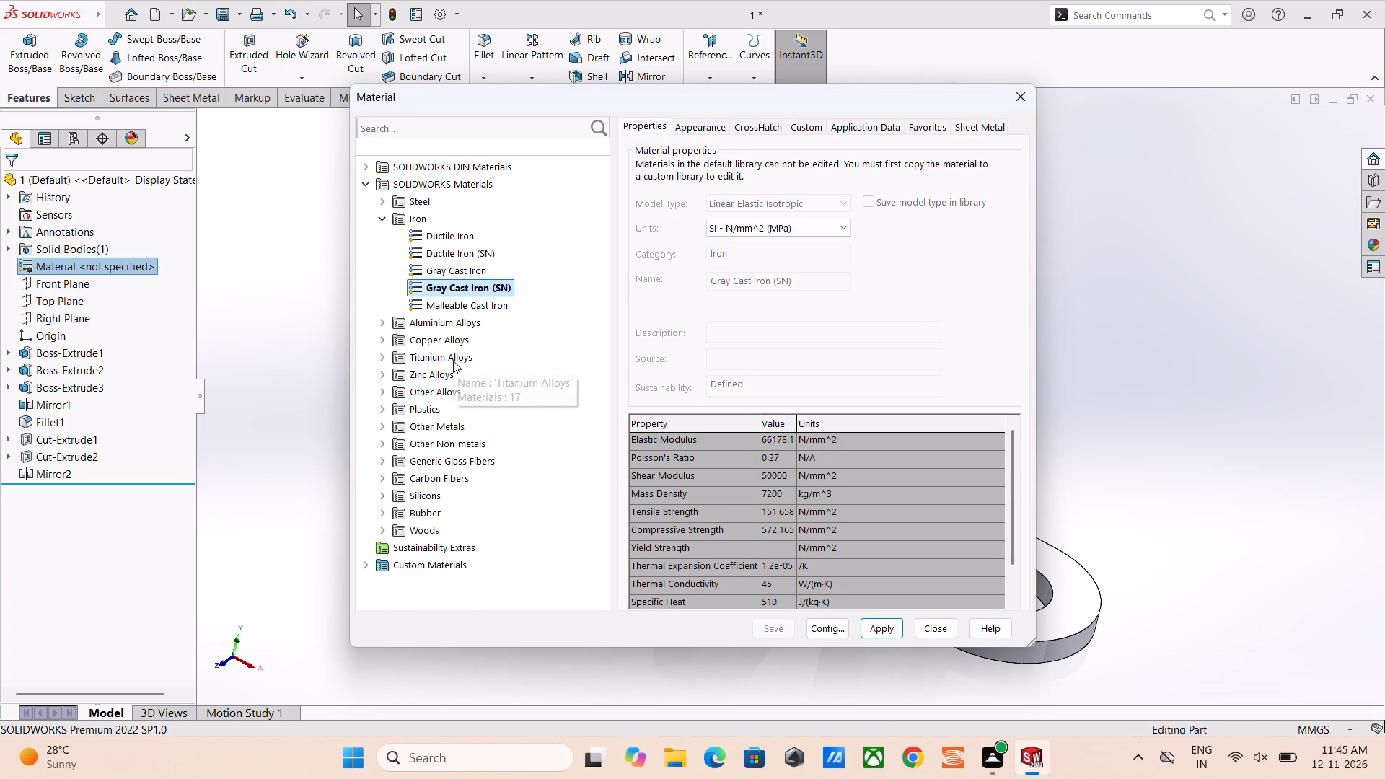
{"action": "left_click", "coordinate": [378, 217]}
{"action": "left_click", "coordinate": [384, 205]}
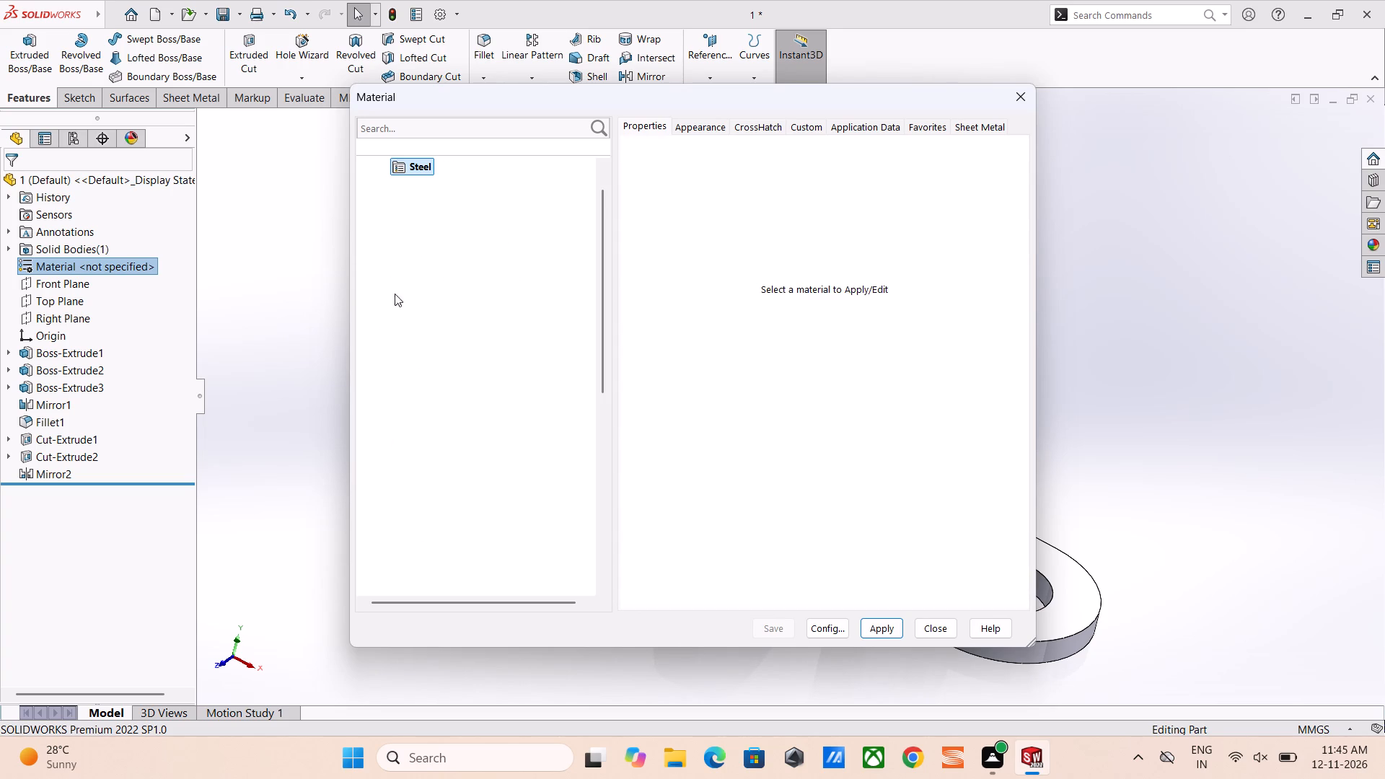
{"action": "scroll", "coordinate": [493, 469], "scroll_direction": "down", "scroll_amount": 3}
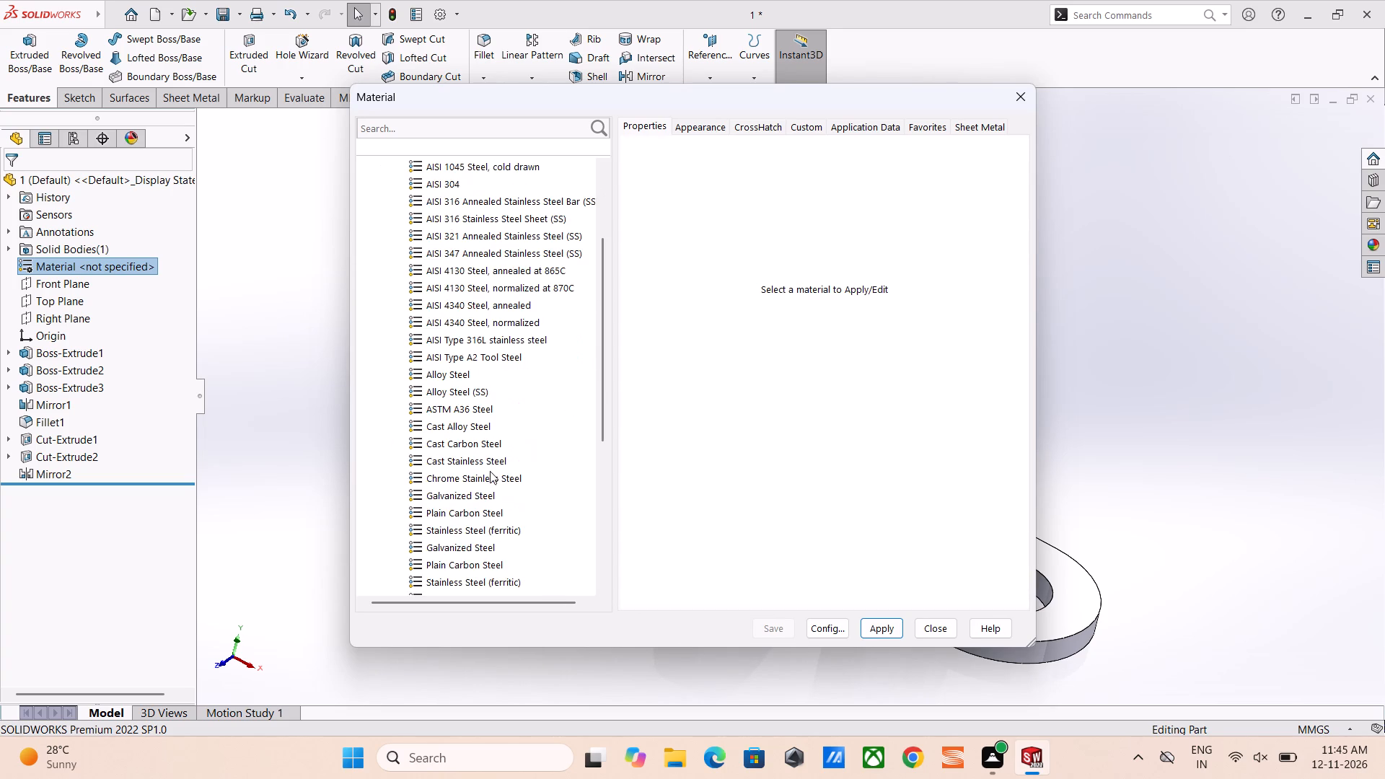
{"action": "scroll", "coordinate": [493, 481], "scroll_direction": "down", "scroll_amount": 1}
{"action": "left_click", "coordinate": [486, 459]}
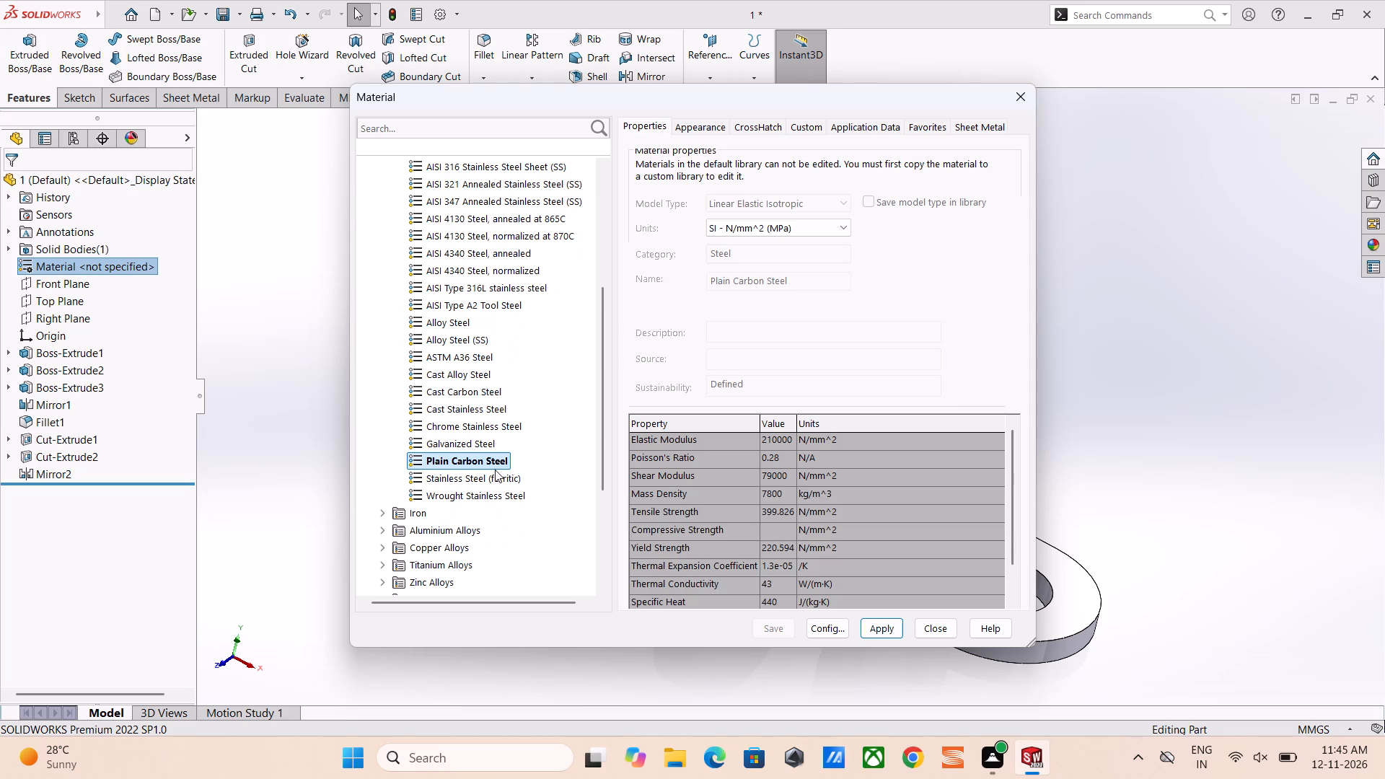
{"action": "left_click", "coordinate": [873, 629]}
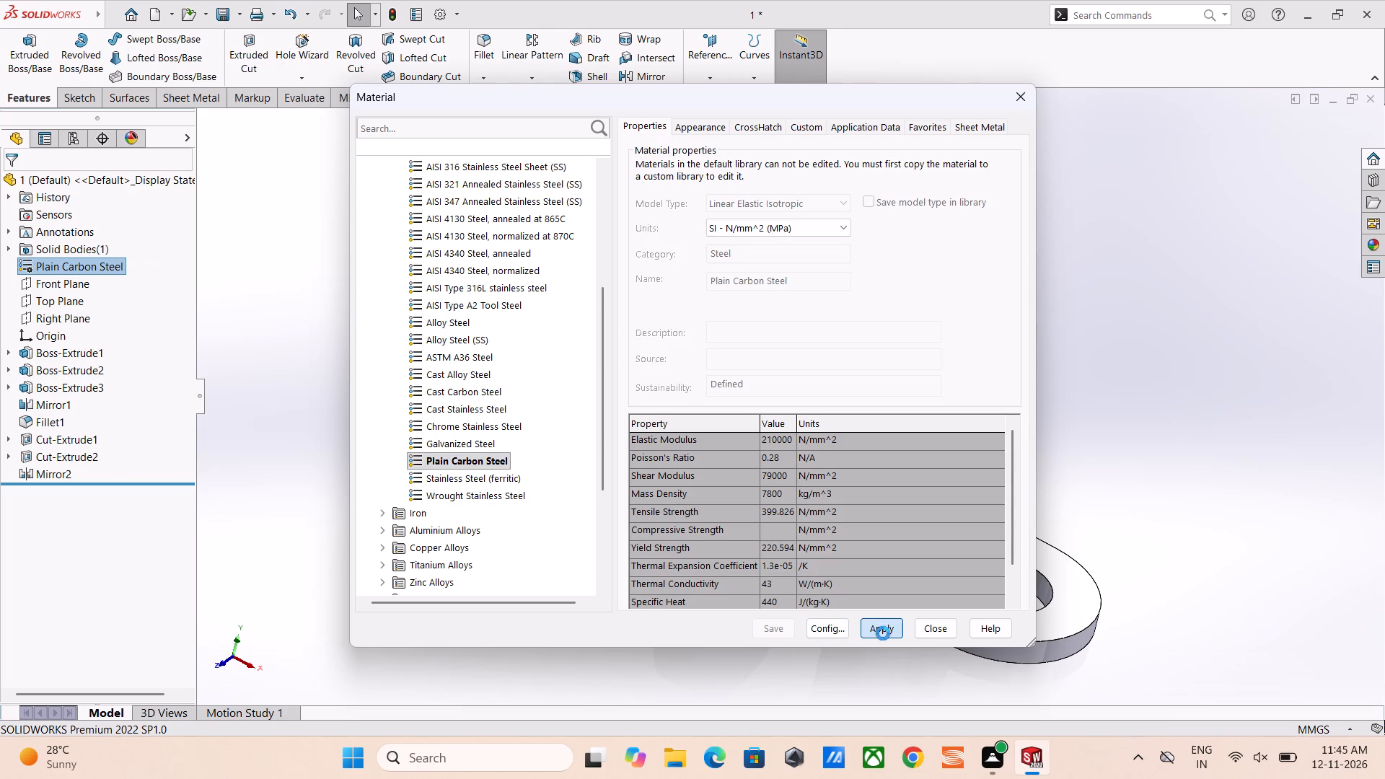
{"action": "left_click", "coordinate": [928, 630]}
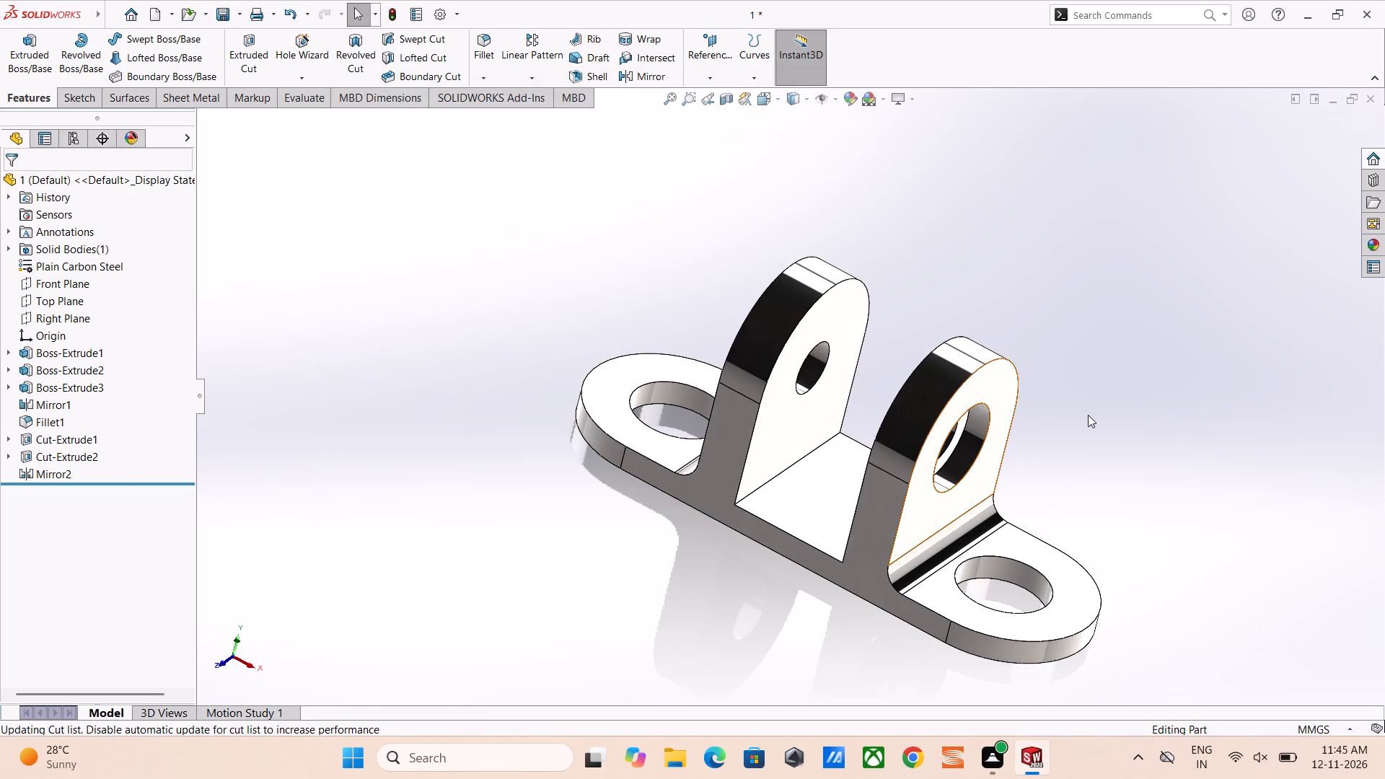
Examine the bracket's plain carbon steel appearance from several angles, ending in the isometric view.
{"action": "left_click", "coordinate": [1087, 415]}
{"action": "middle_click_drag", "start_coordinate": [935, 457], "coordinate": [898, 595]}
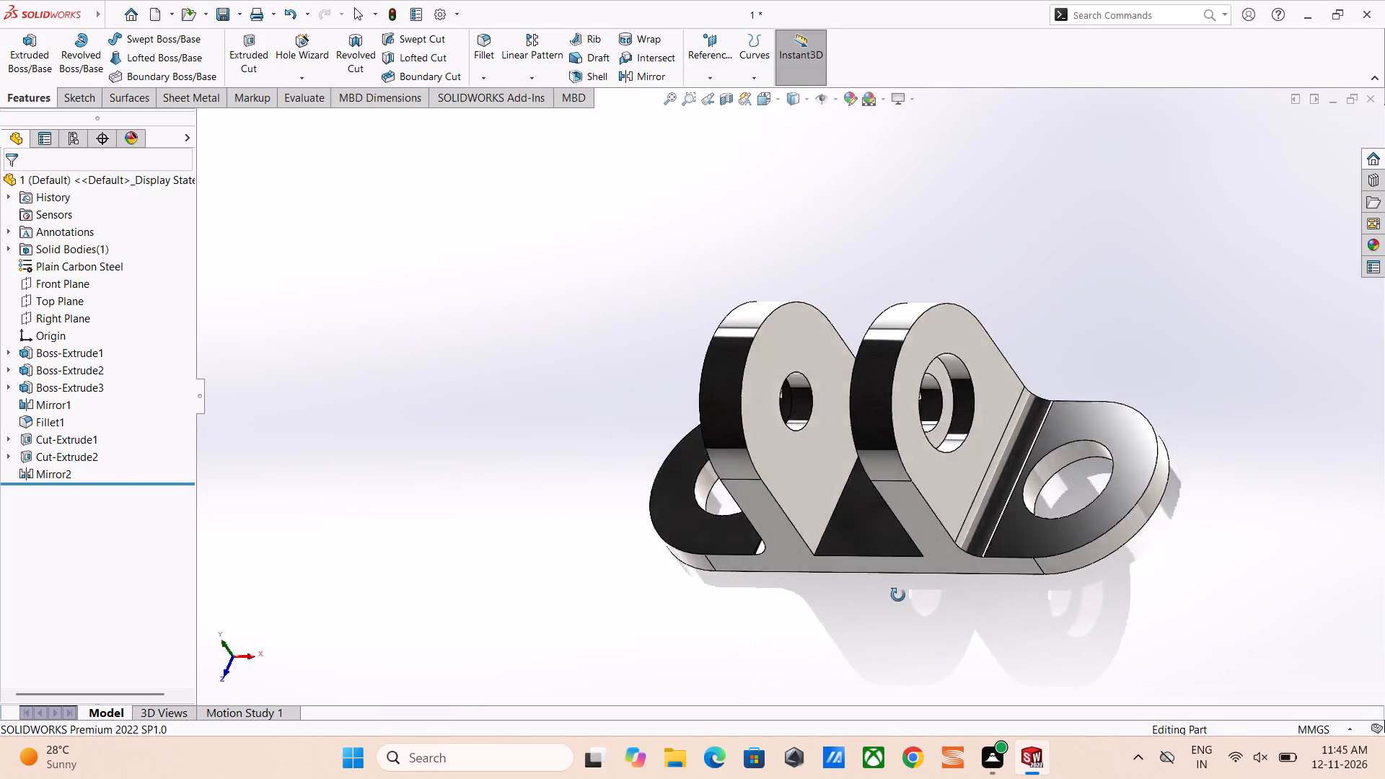
{"action": "middle_click_drag", "start_coordinate": [898, 595], "coordinate": [866, 576]}
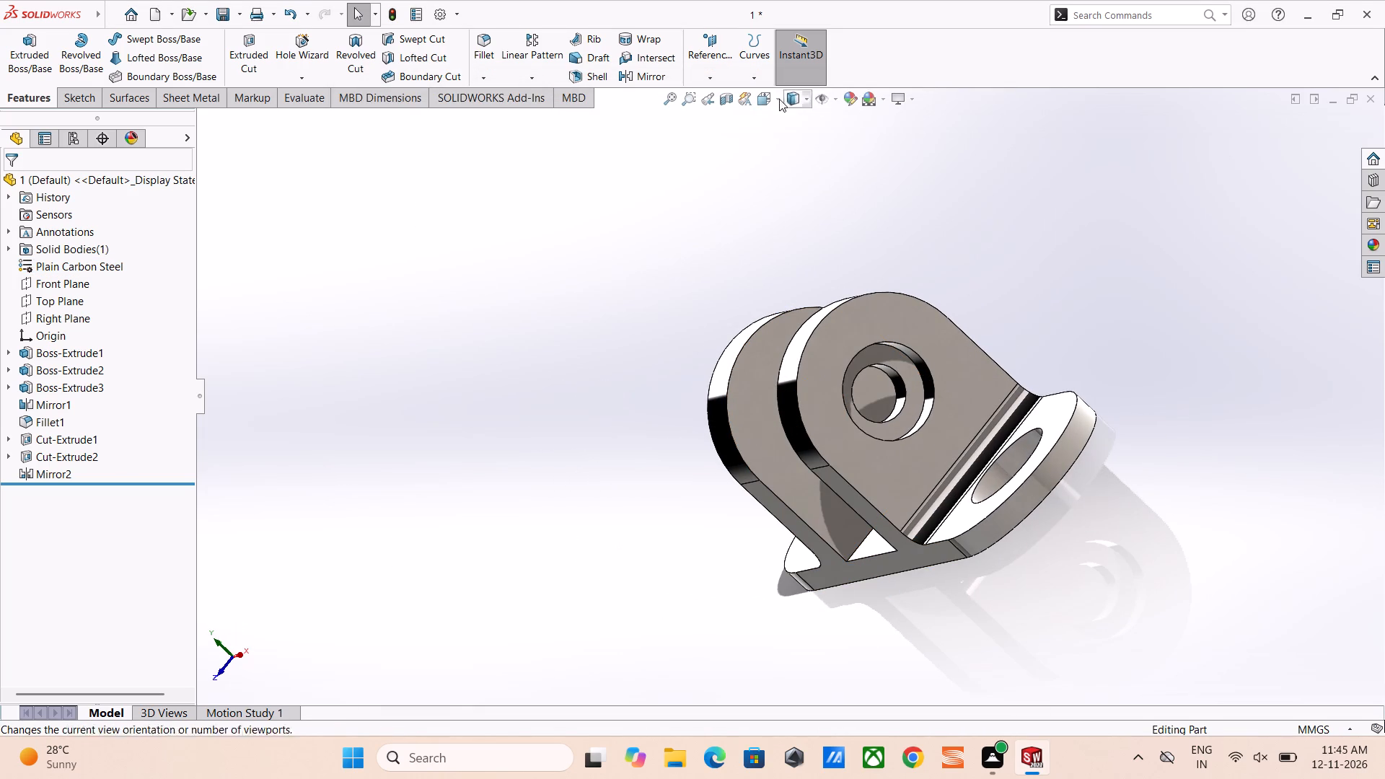
{"action": "left_click", "coordinate": [779, 99]}
{"action": "left_click", "coordinate": [848, 141]}
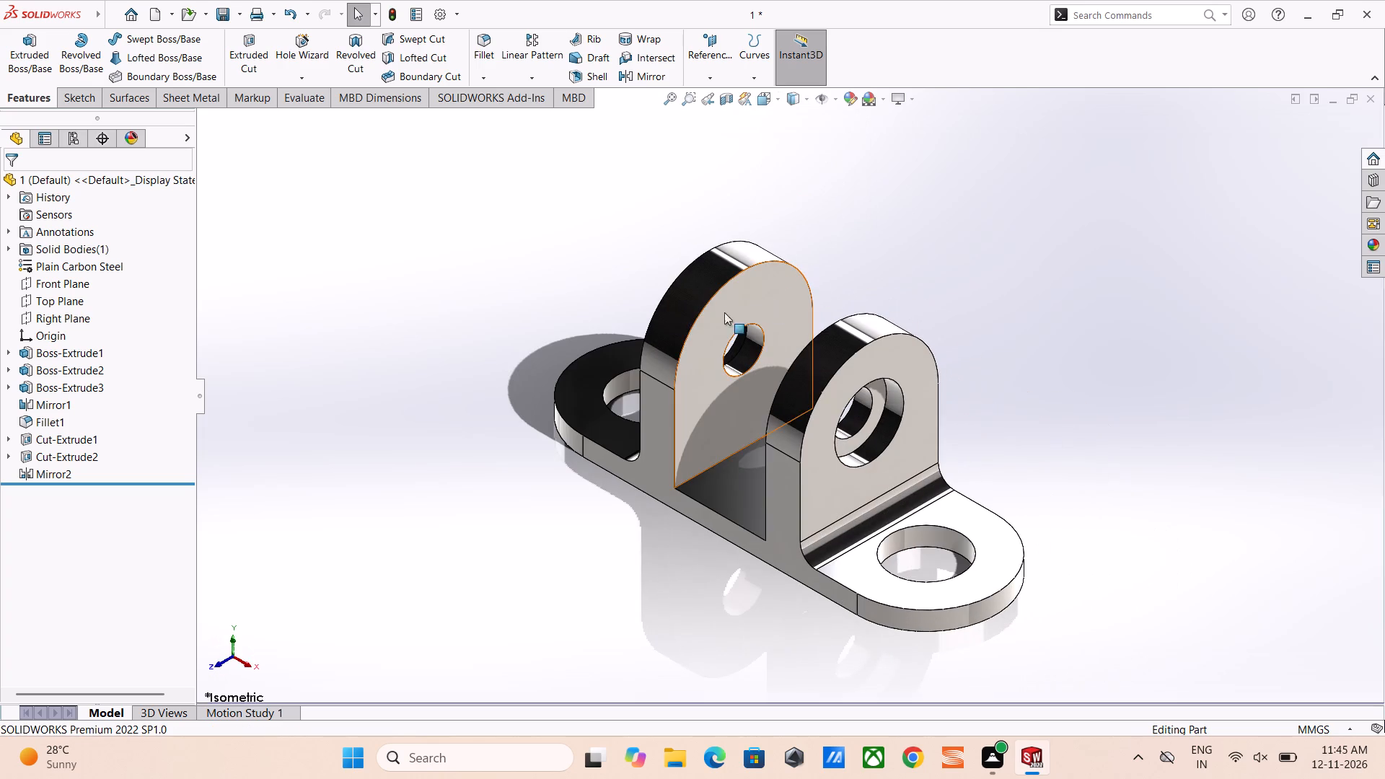
{"action": "left_click", "coordinate": [570, 307]}
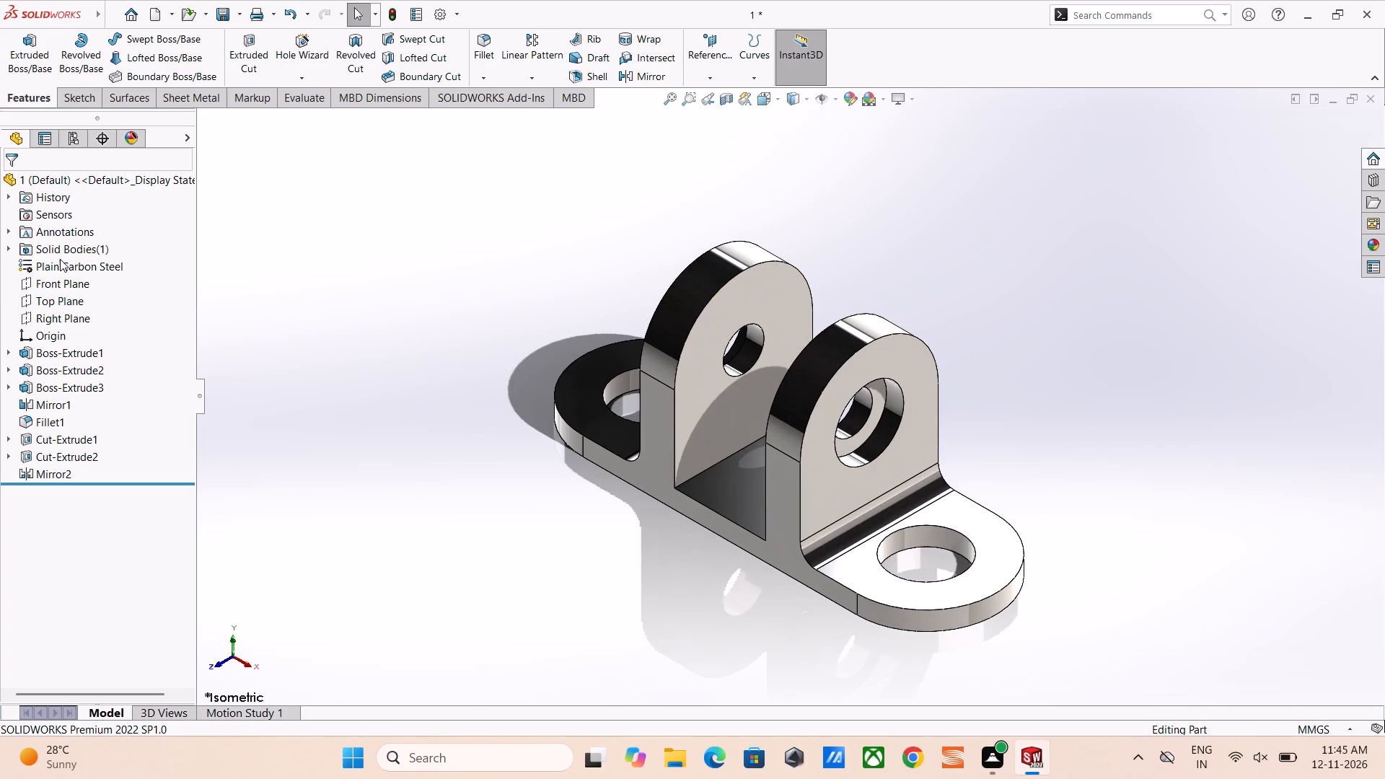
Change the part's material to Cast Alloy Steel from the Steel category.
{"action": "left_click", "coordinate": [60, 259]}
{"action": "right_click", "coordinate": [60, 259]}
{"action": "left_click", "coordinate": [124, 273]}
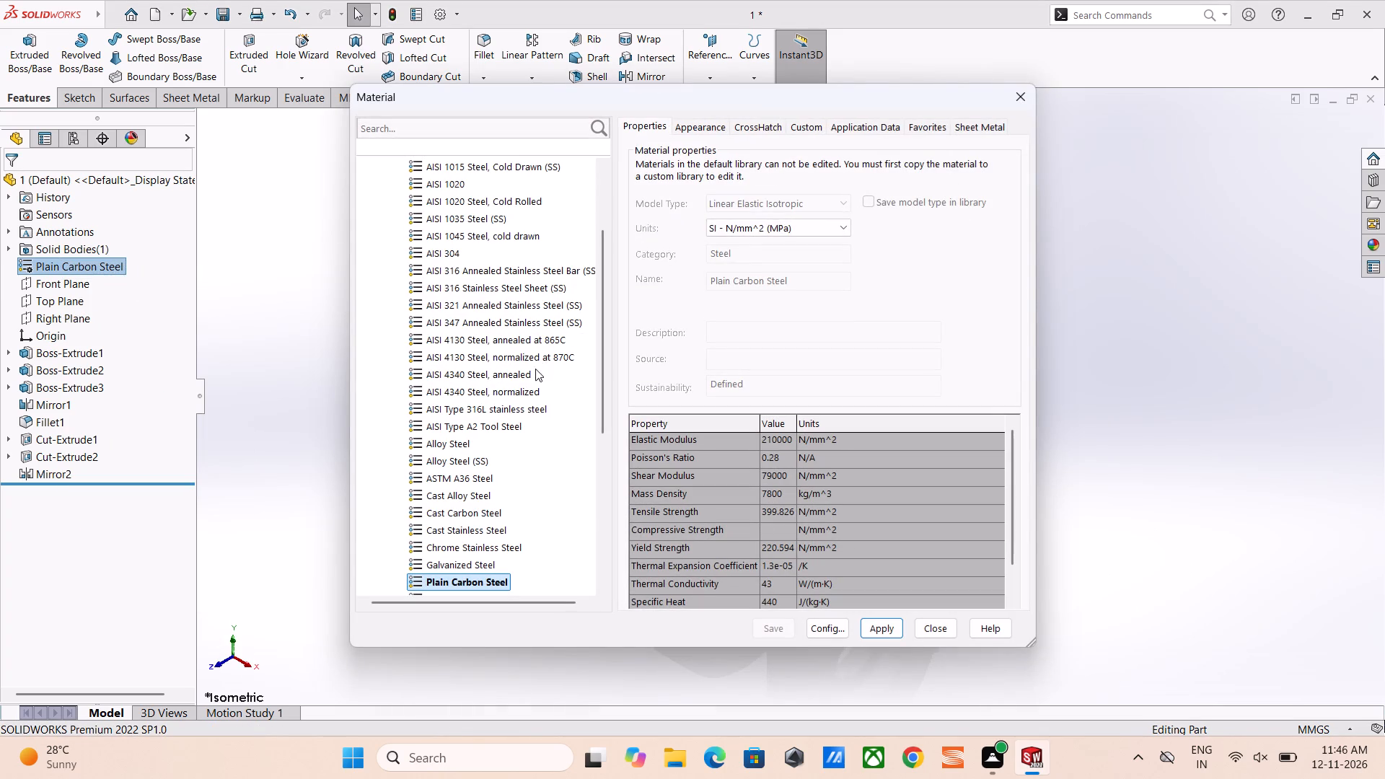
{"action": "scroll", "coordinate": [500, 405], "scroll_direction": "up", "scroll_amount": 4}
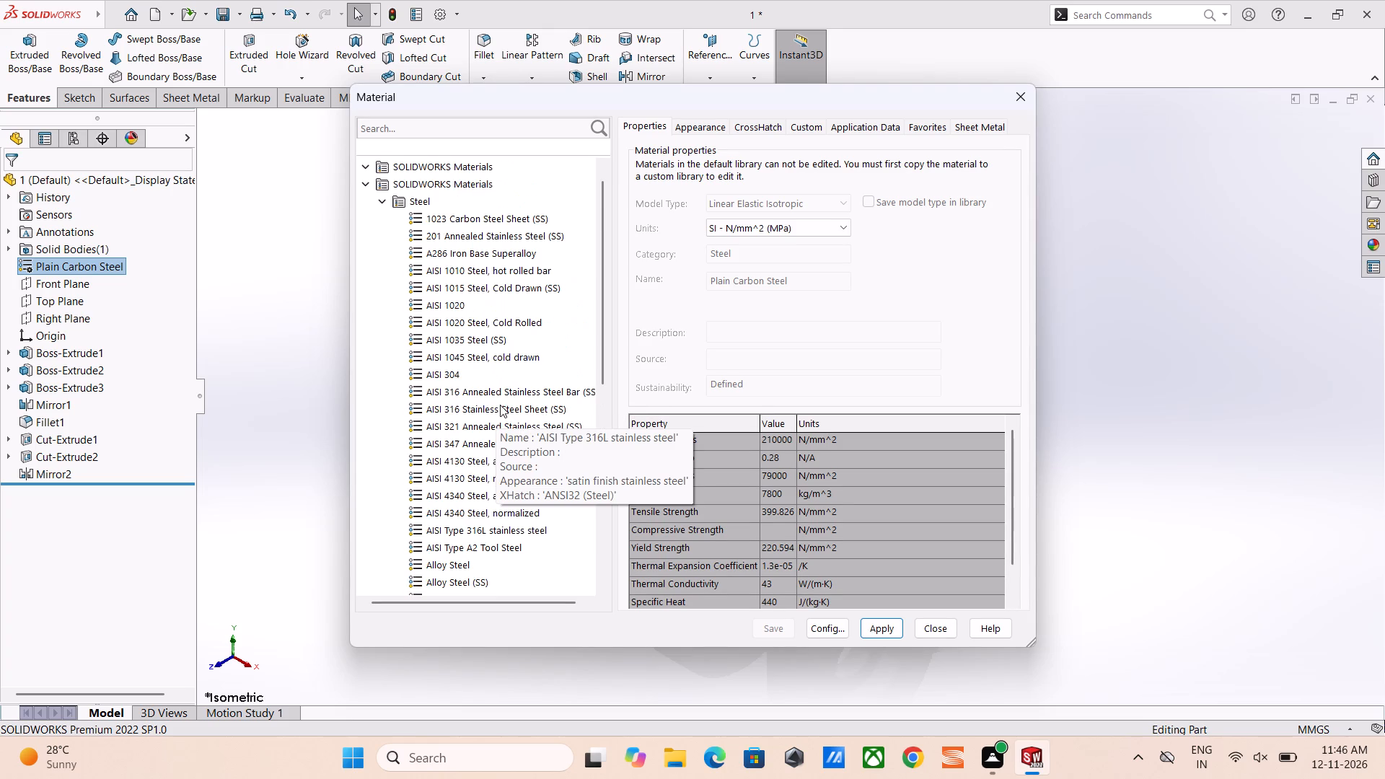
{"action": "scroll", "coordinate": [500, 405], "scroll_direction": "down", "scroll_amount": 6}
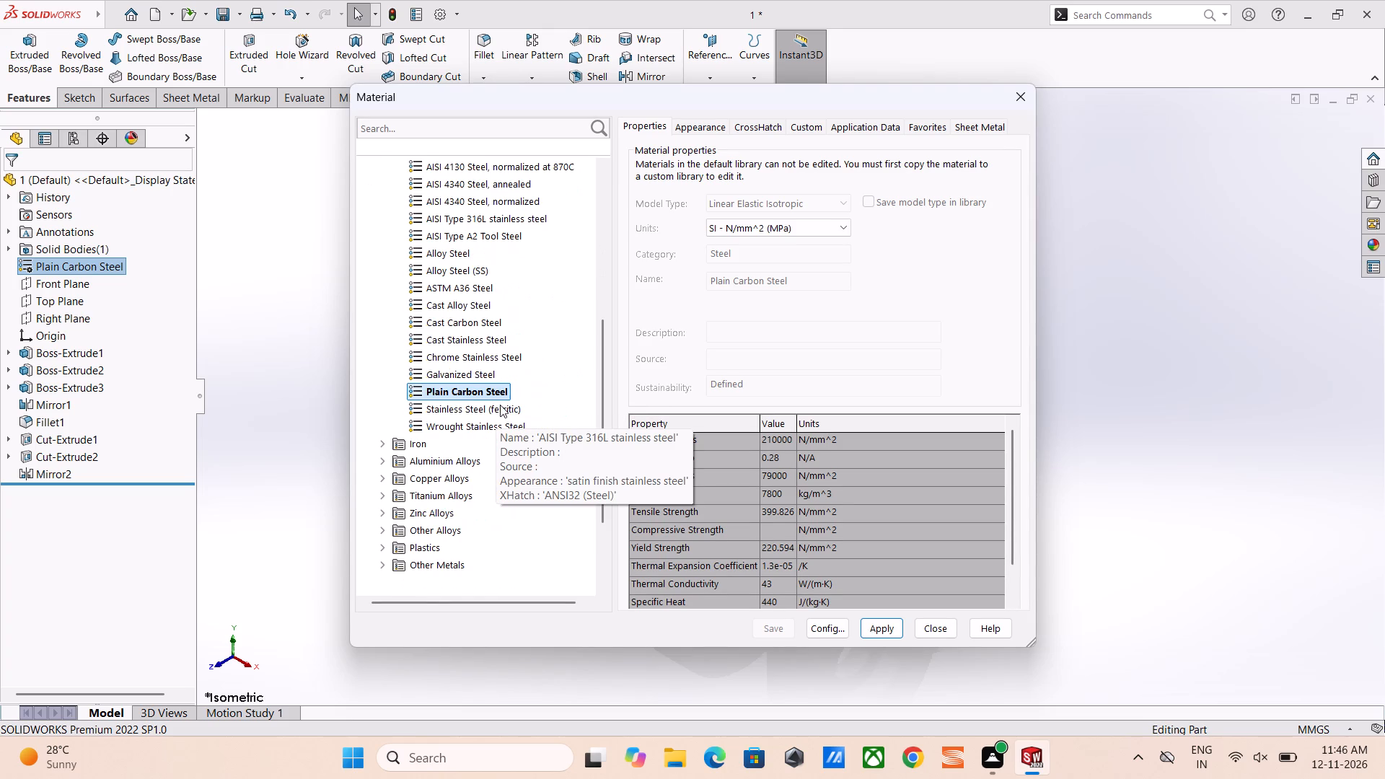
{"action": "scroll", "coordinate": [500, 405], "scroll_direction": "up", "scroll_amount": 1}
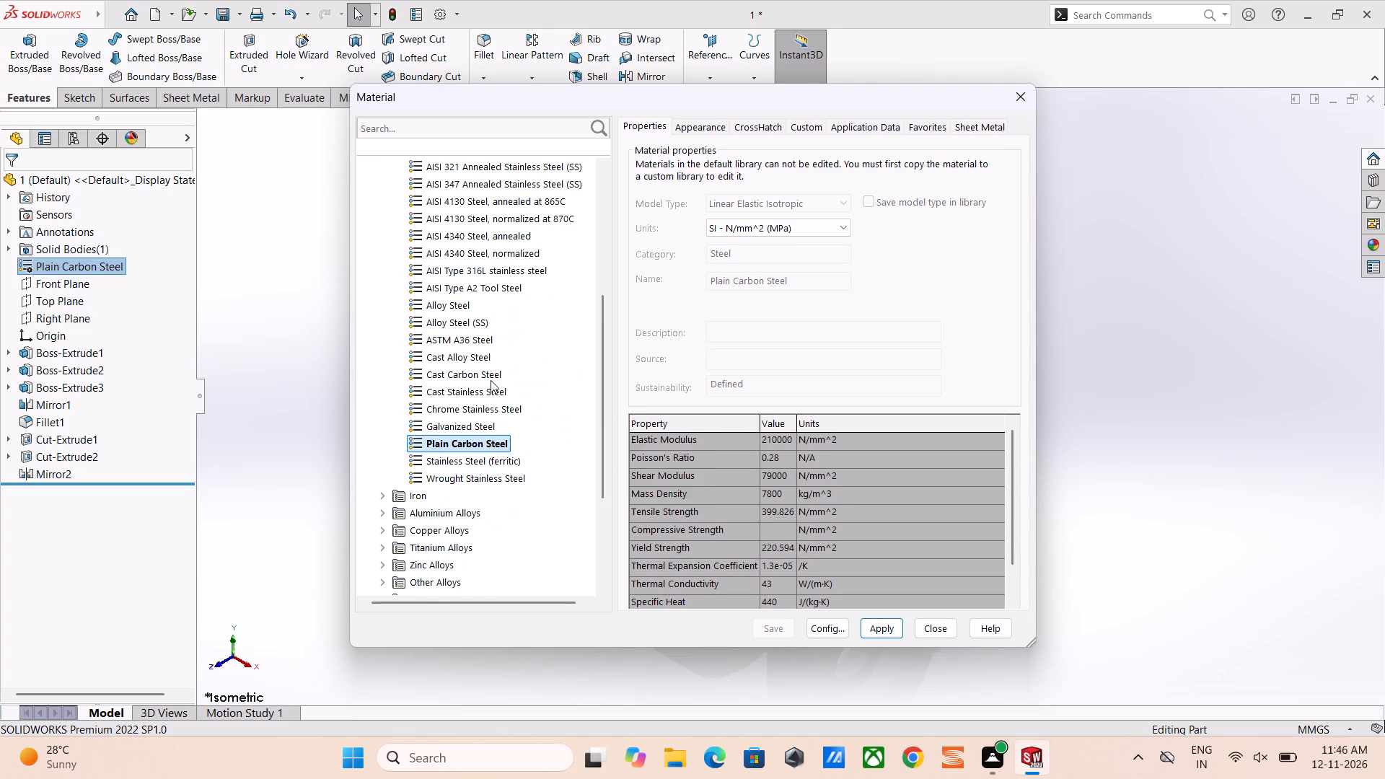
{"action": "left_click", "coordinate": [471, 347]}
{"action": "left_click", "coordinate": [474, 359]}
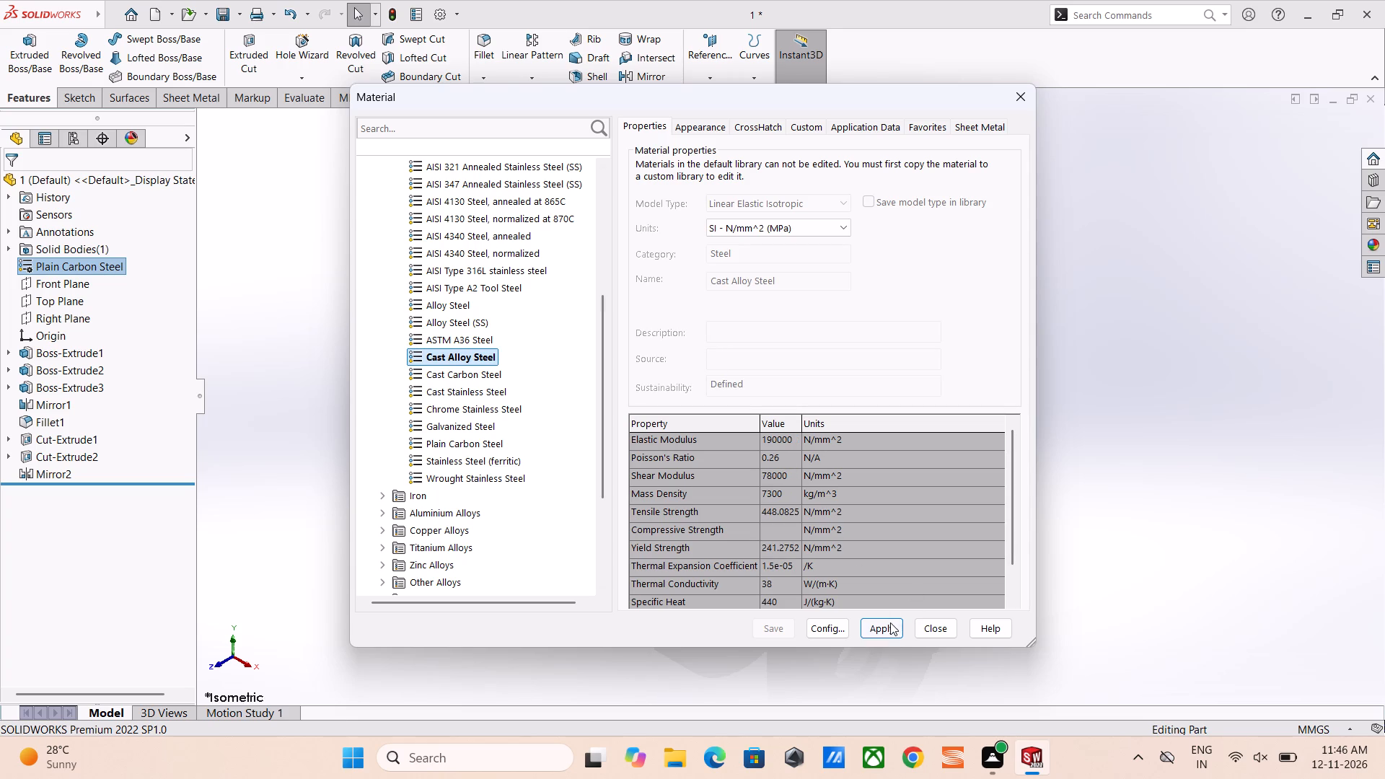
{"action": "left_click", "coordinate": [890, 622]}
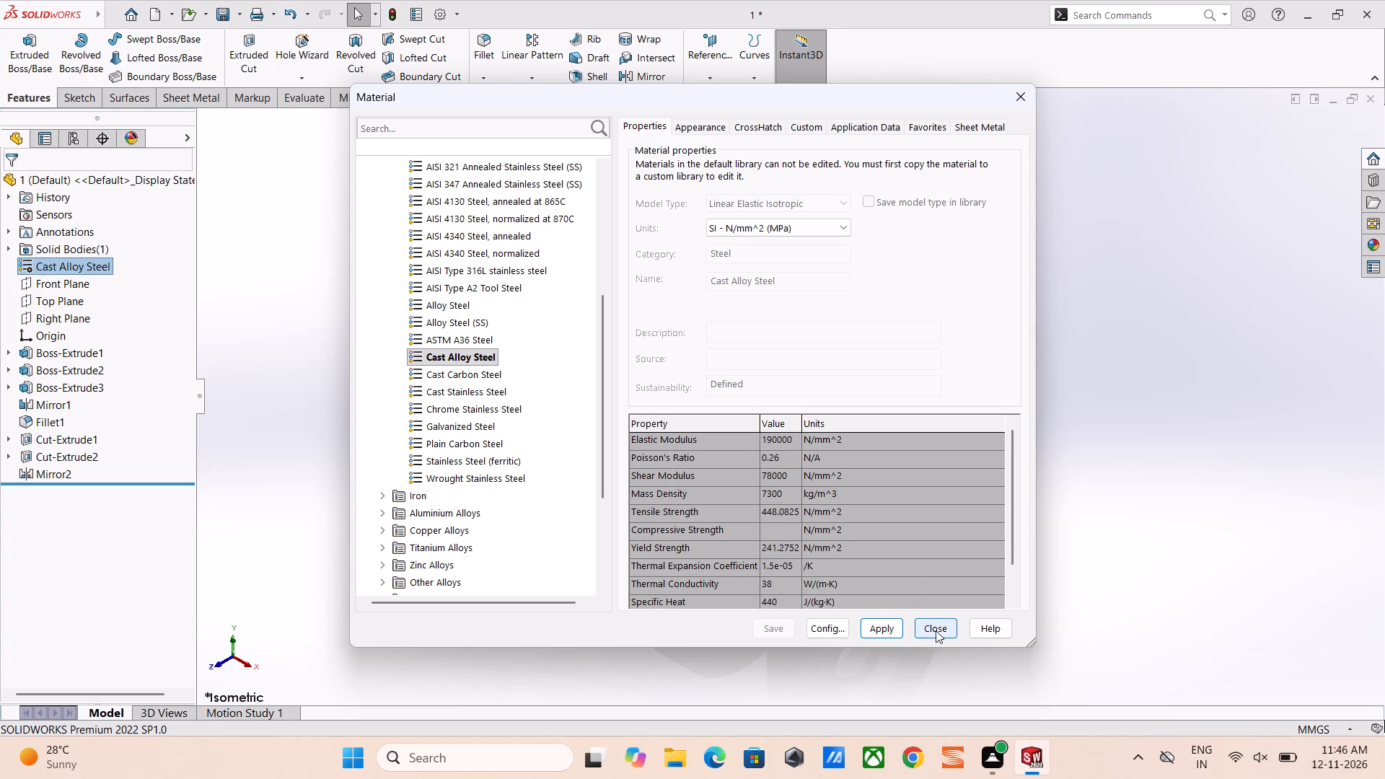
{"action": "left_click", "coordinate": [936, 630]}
Examine the bracket's cast alloy steel appearance over the whole part and close up at a lug's stepped hole.
{"action": "scroll", "coordinate": [734, 497], "scroll_direction": "down", "scroll_amount": 5}
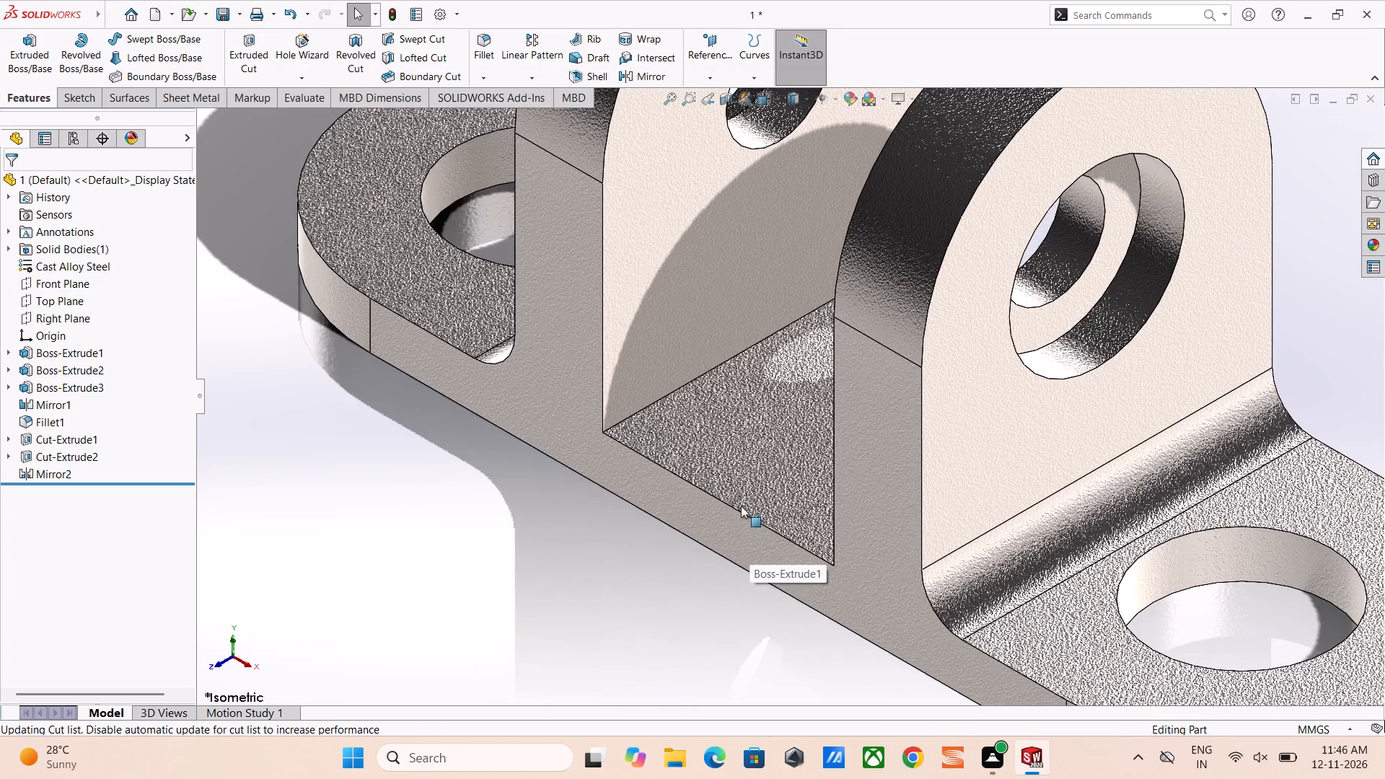
{"action": "scroll", "coordinate": [747, 503], "scroll_direction": "up", "scroll_amount": 4}
{"action": "middle_click_drag", "start_coordinate": [723, 394], "coordinate": [762, 545]}
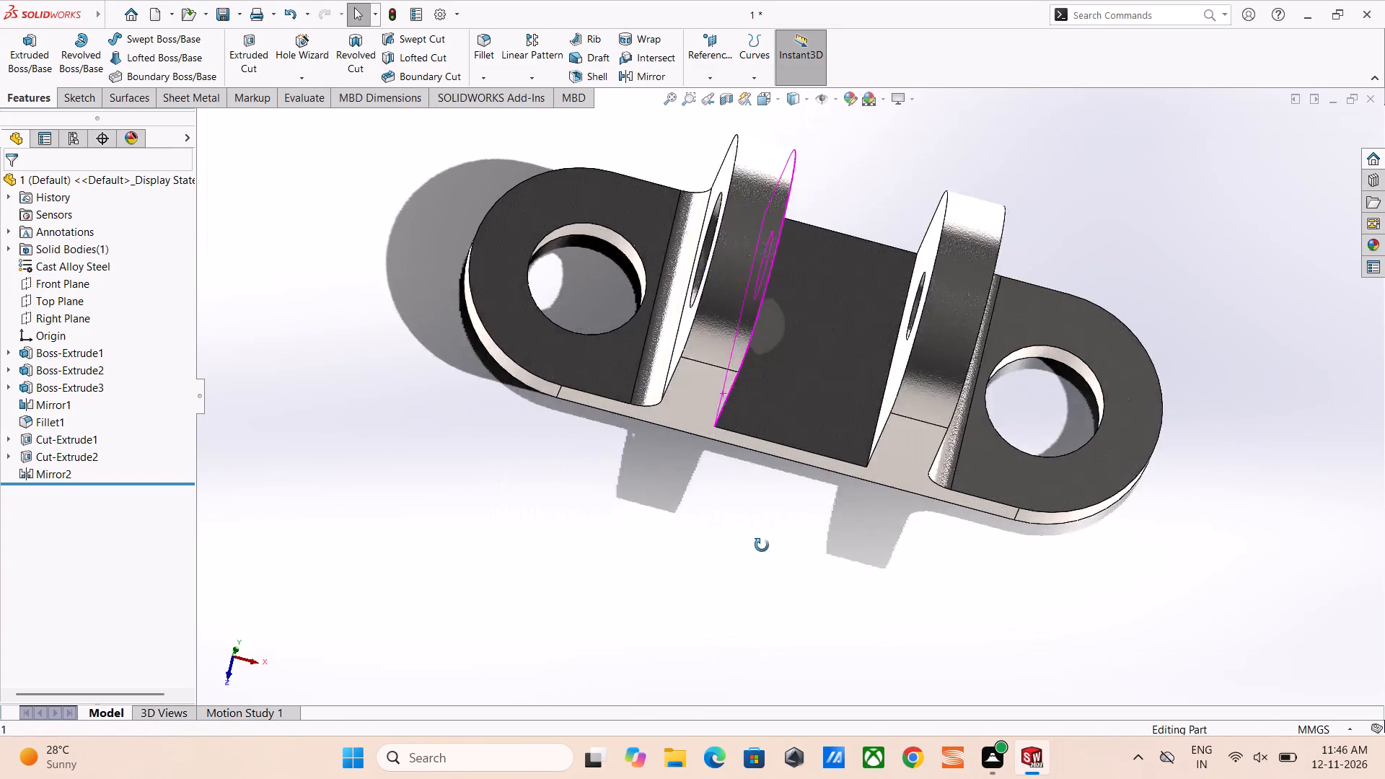
{"action": "middle_click_drag", "start_coordinate": [762, 545], "coordinate": [721, 571]}
{"action": "scroll", "coordinate": [910, 311], "scroll_direction": "down", "scroll_amount": 6}
{"action": "middle_click_drag", "start_coordinate": [939, 309], "coordinate": [841, 213]}
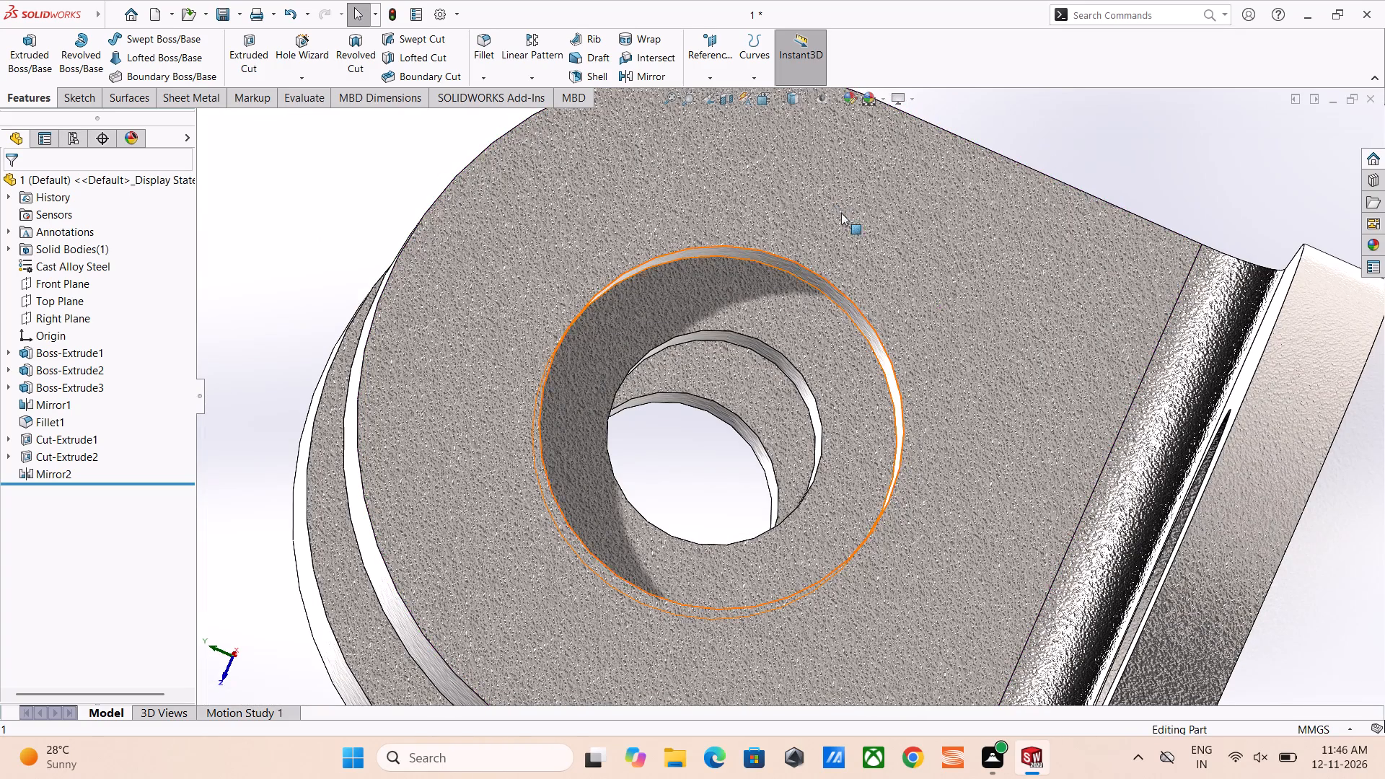
Change the part's material to Stainless Steel (ferritic) from the Steel category.
{"action": "left_click", "coordinate": [63, 265]}
{"action": "right_click", "coordinate": [63, 265]}
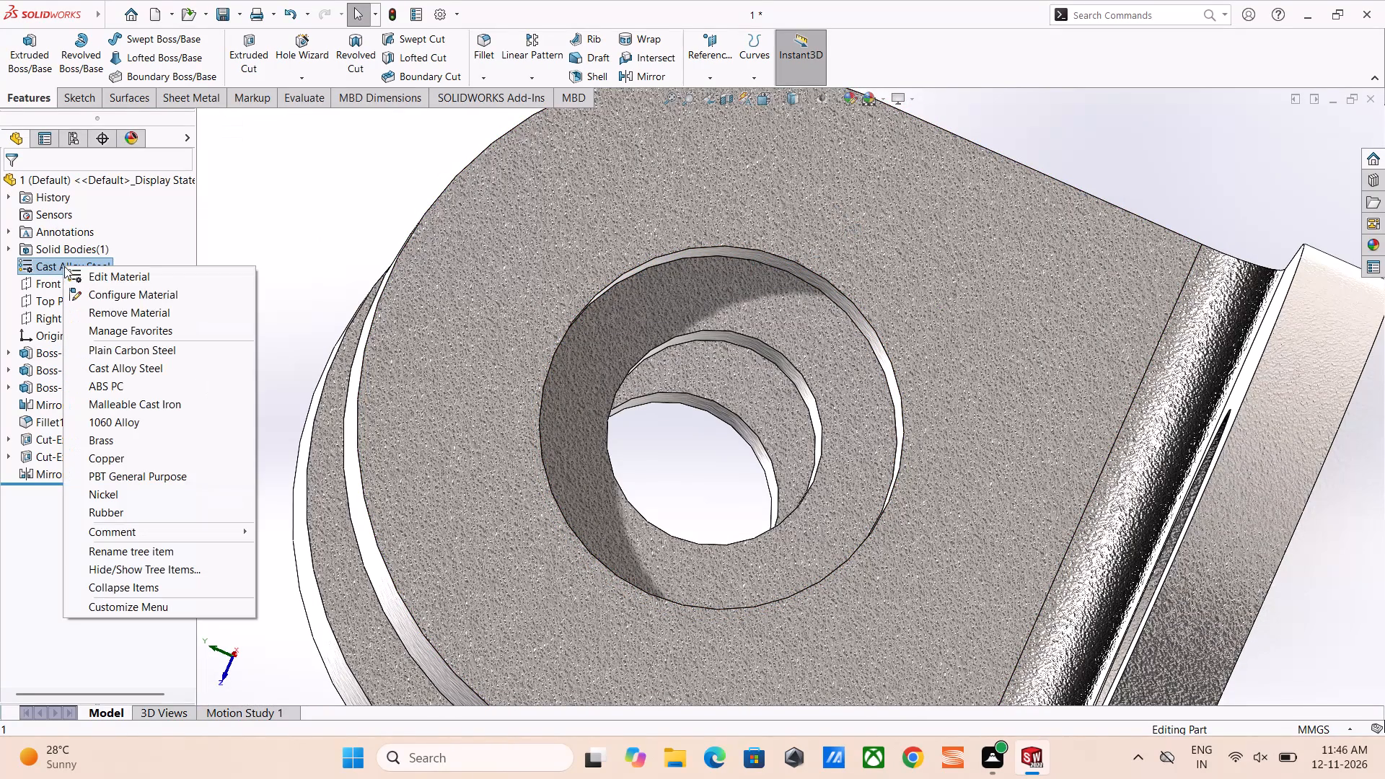
{"action": "left_click", "coordinate": [96, 270]}
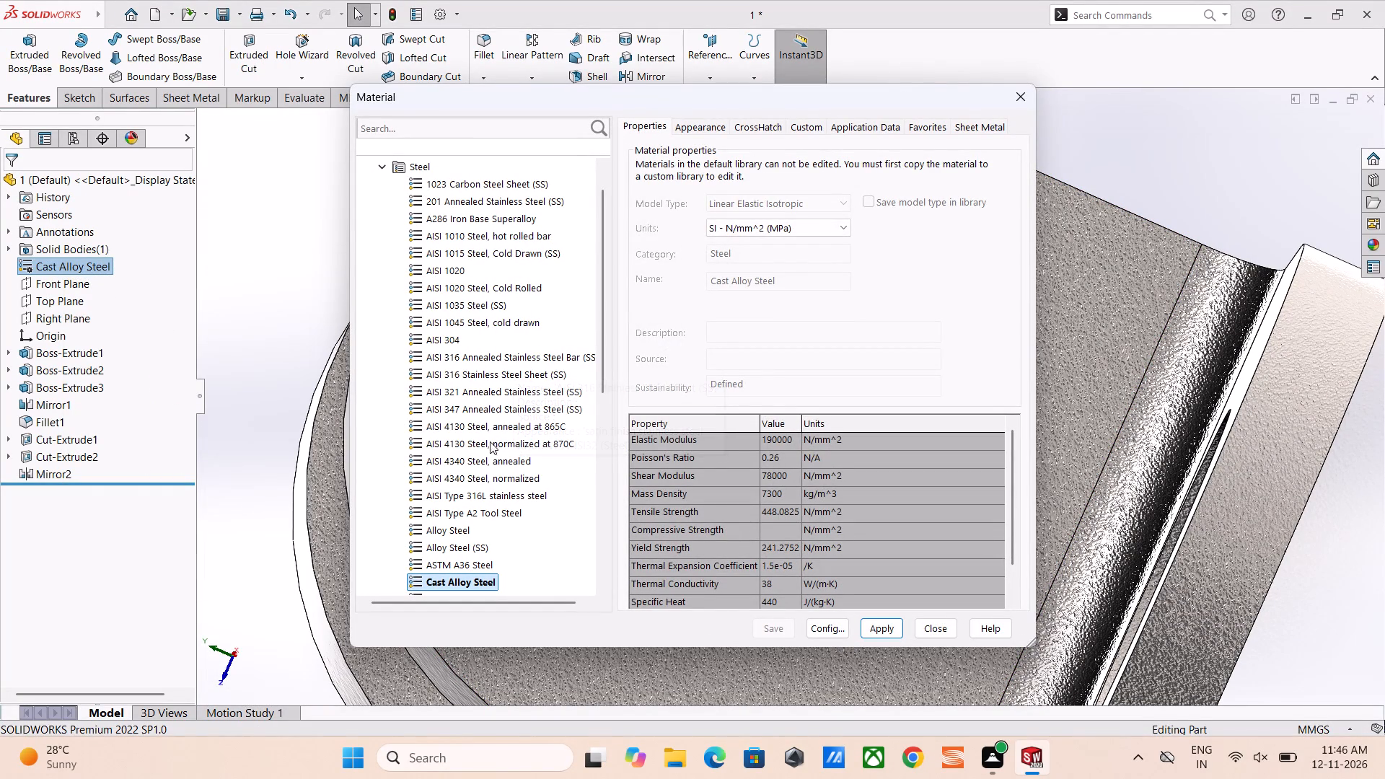
{"action": "scroll", "coordinate": [461, 548], "scroll_direction": "down", "scroll_amount": 3}
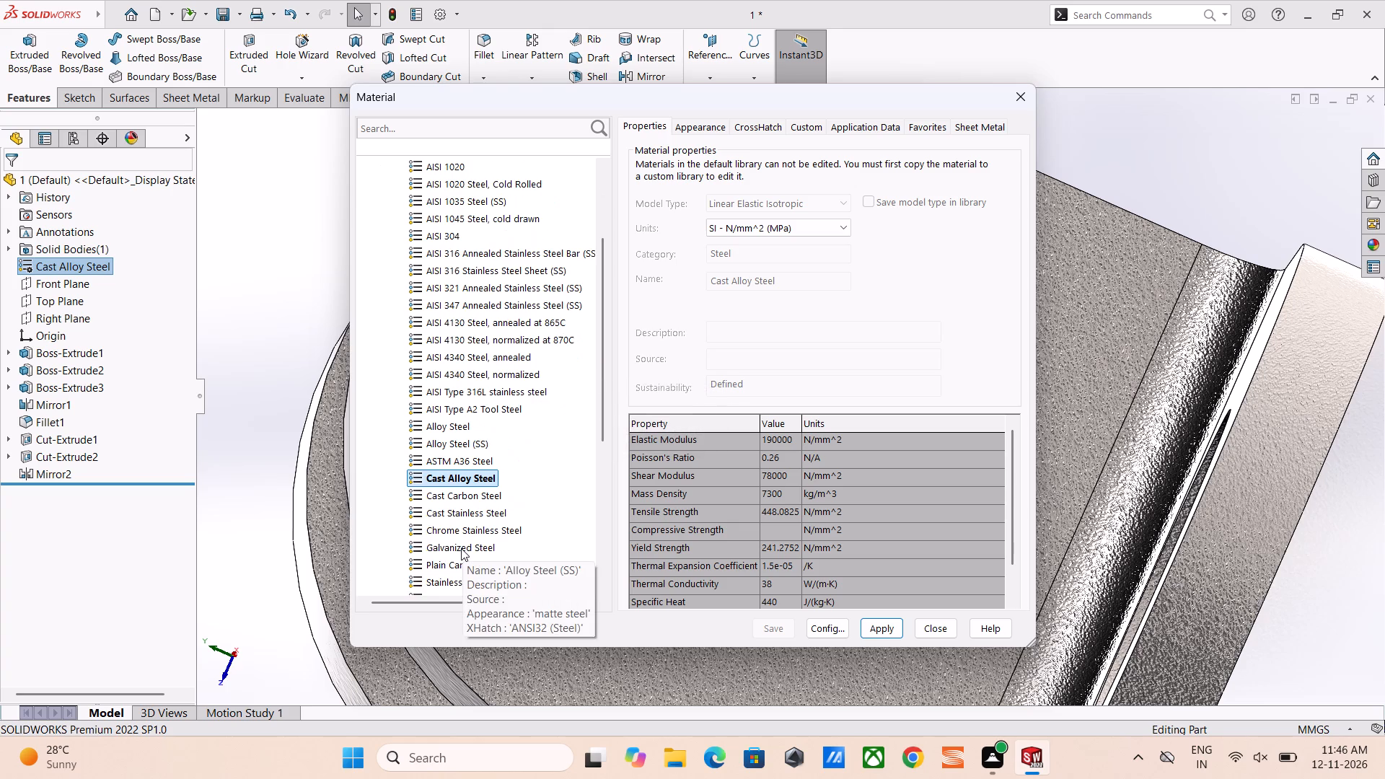
{"action": "scroll", "coordinate": [449, 520], "scroll_direction": "down", "scroll_amount": 1}
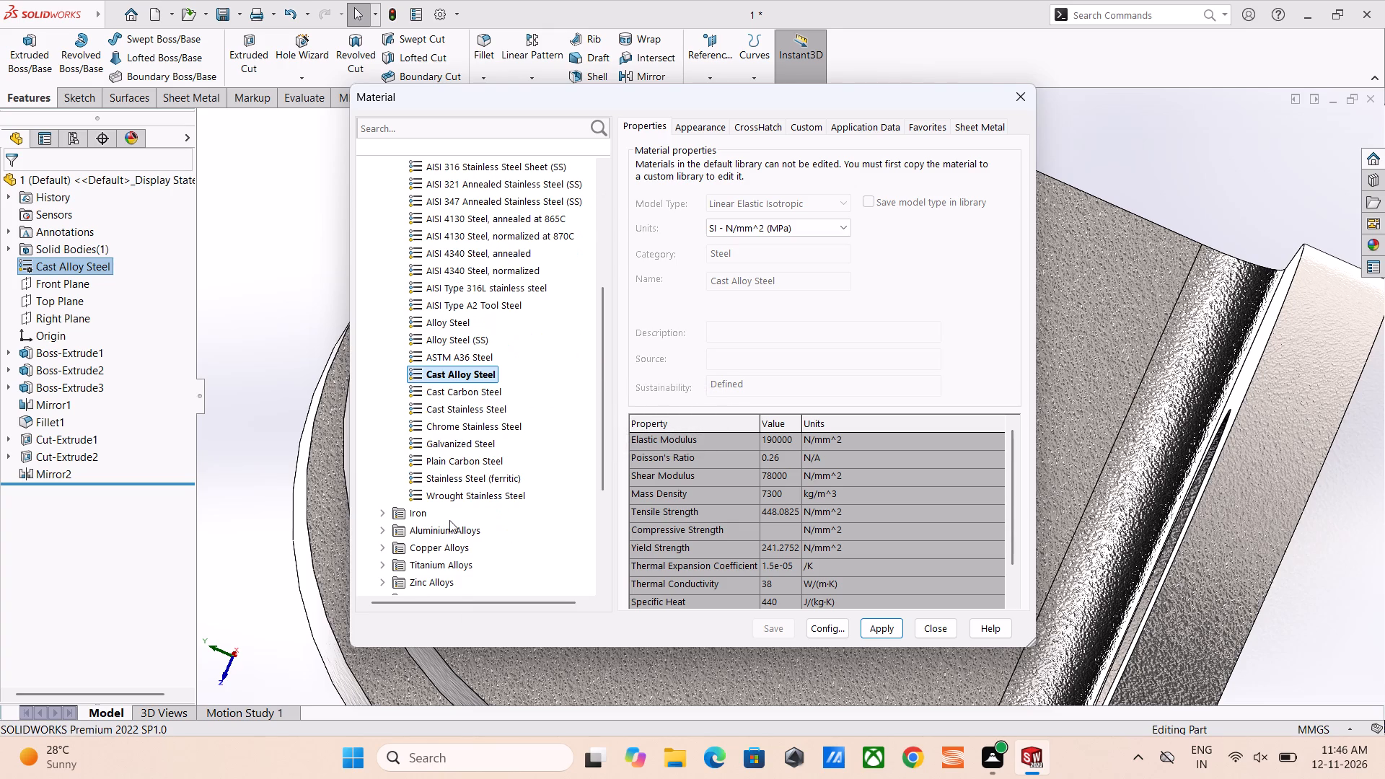
{"action": "left_click", "coordinate": [468, 475]}
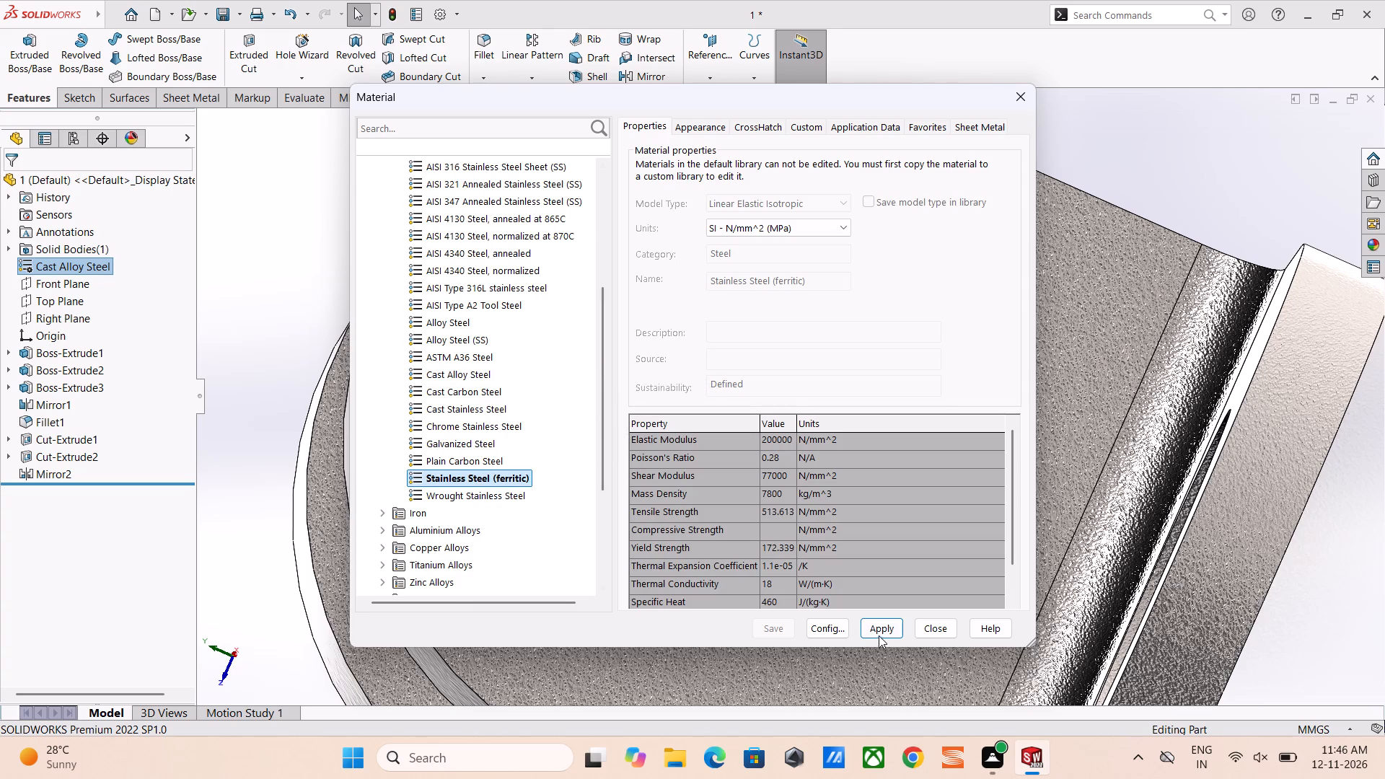
{"action": "left_click", "coordinate": [887, 638]}
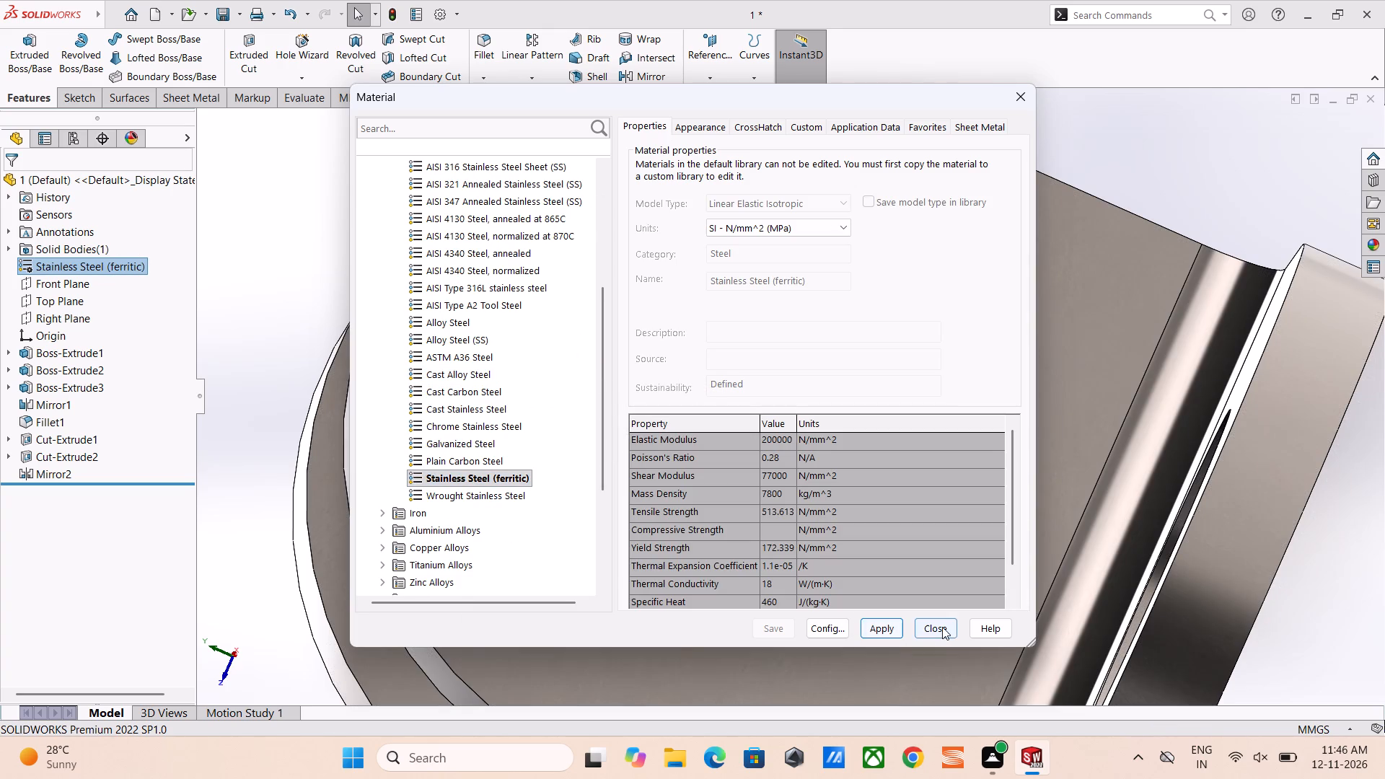
{"action": "left_click", "coordinate": [942, 627]}
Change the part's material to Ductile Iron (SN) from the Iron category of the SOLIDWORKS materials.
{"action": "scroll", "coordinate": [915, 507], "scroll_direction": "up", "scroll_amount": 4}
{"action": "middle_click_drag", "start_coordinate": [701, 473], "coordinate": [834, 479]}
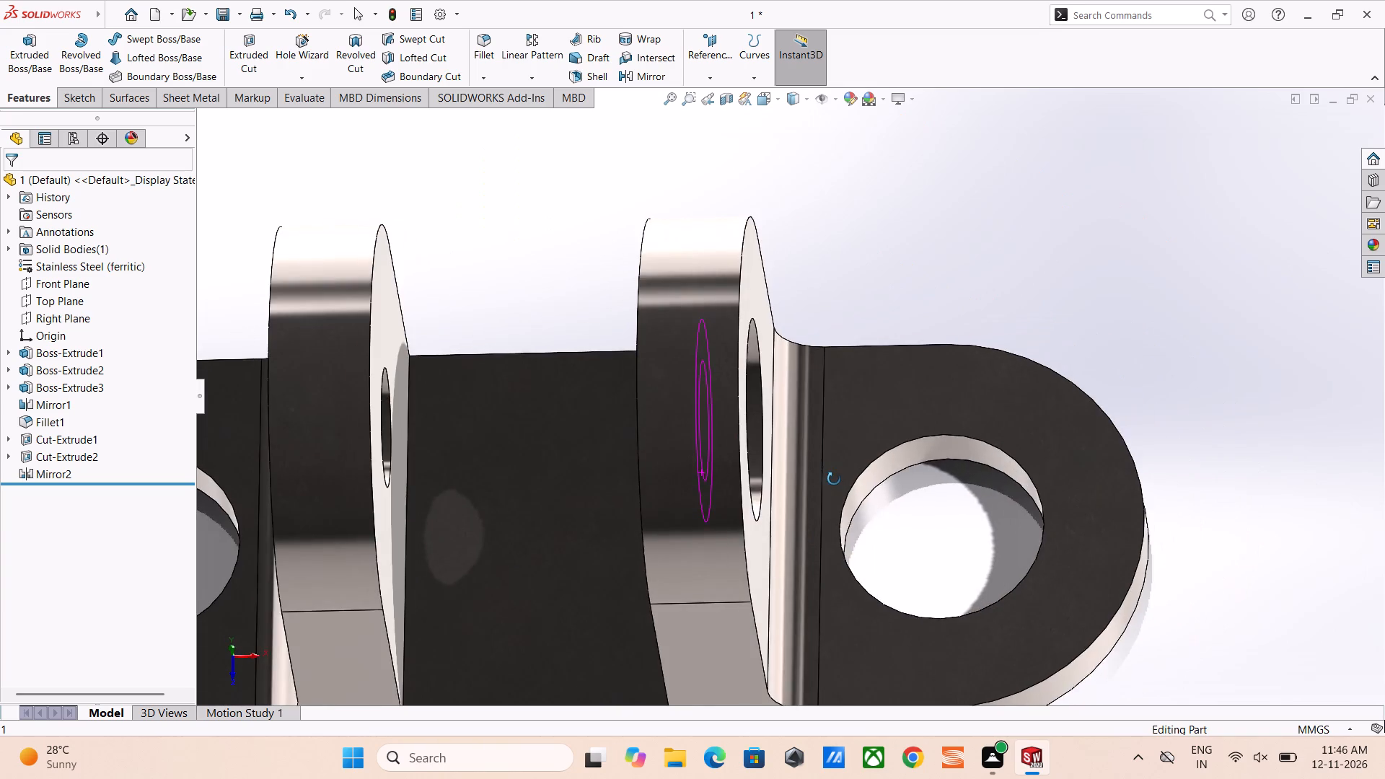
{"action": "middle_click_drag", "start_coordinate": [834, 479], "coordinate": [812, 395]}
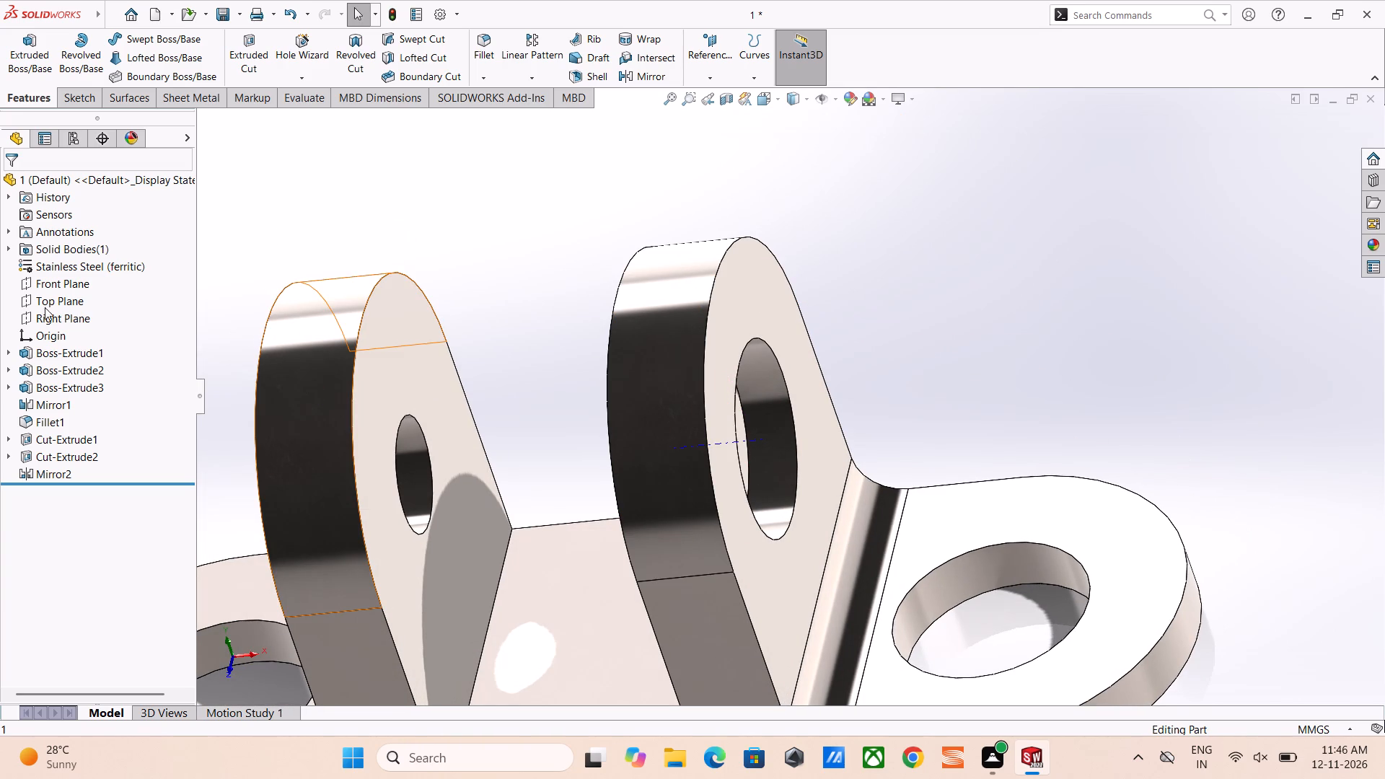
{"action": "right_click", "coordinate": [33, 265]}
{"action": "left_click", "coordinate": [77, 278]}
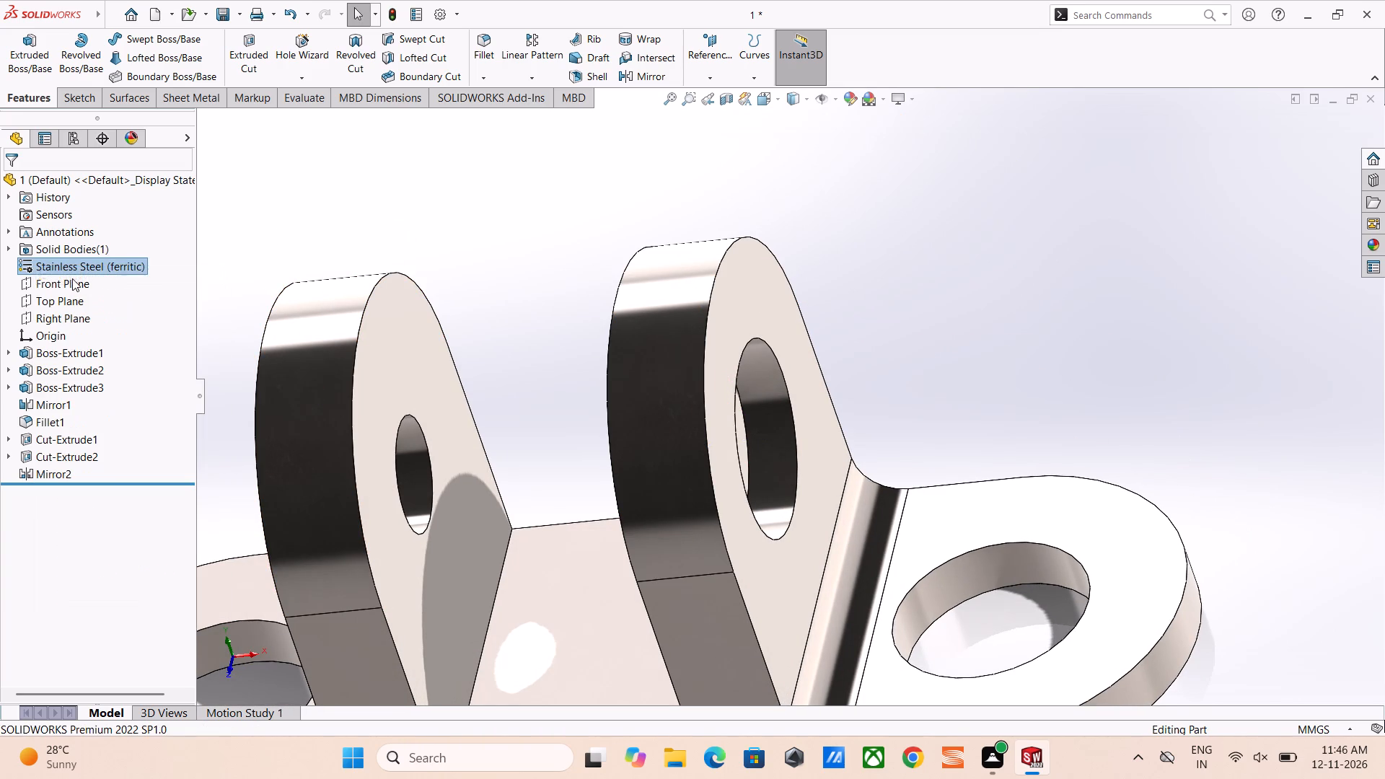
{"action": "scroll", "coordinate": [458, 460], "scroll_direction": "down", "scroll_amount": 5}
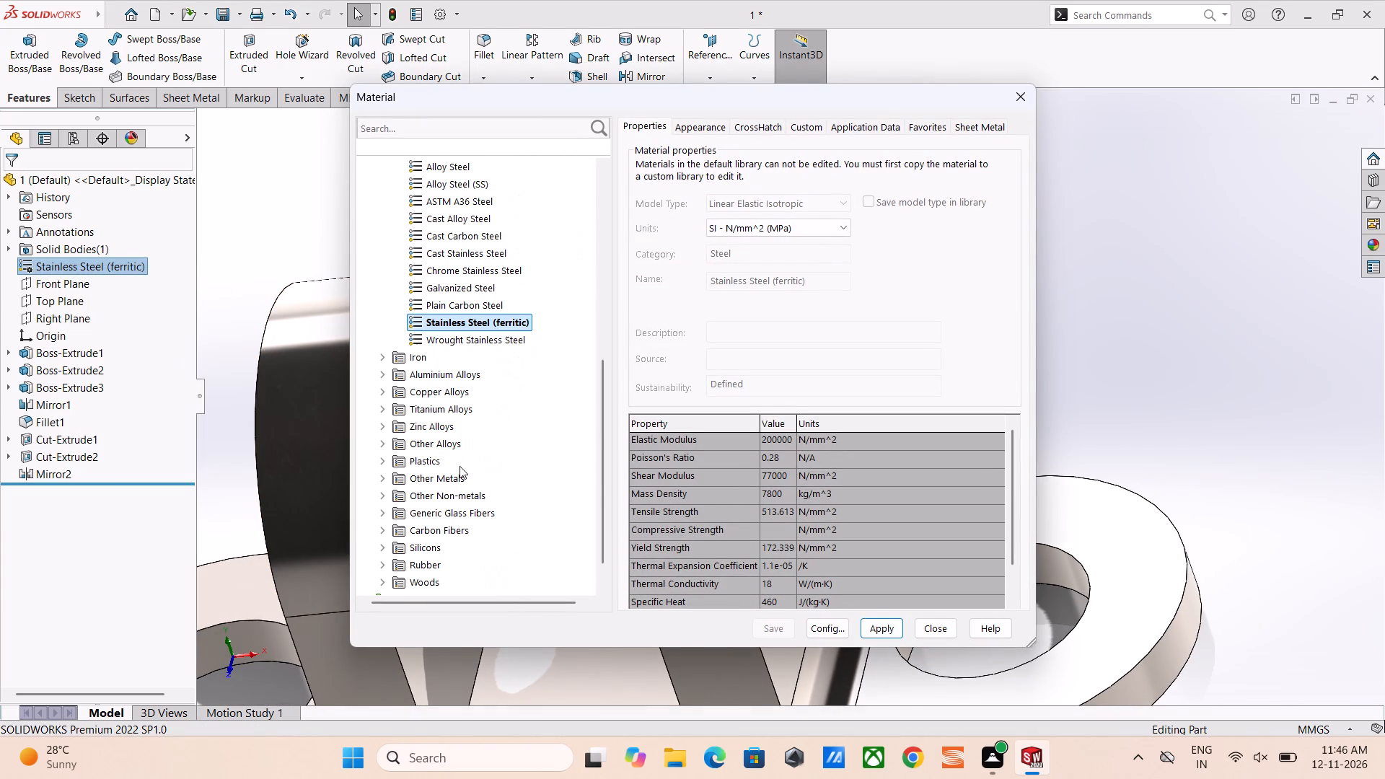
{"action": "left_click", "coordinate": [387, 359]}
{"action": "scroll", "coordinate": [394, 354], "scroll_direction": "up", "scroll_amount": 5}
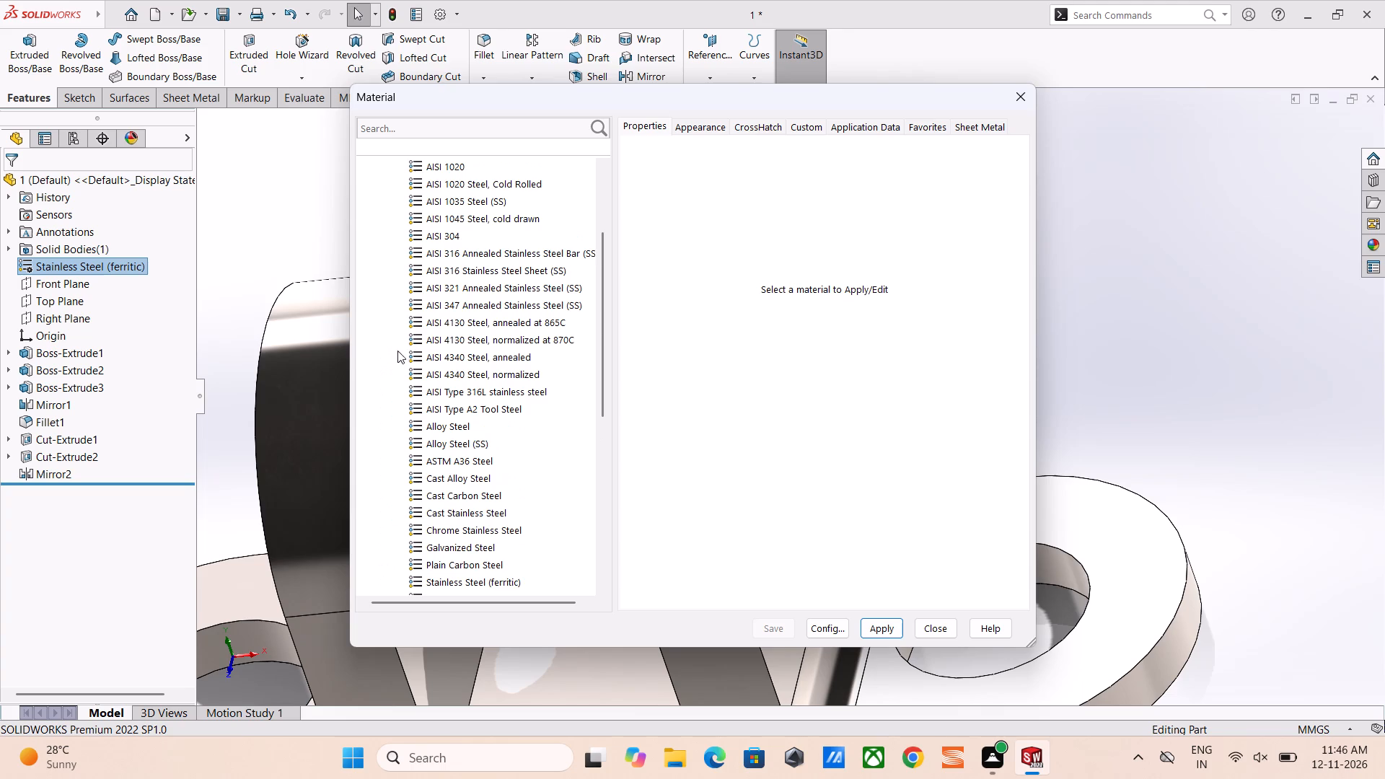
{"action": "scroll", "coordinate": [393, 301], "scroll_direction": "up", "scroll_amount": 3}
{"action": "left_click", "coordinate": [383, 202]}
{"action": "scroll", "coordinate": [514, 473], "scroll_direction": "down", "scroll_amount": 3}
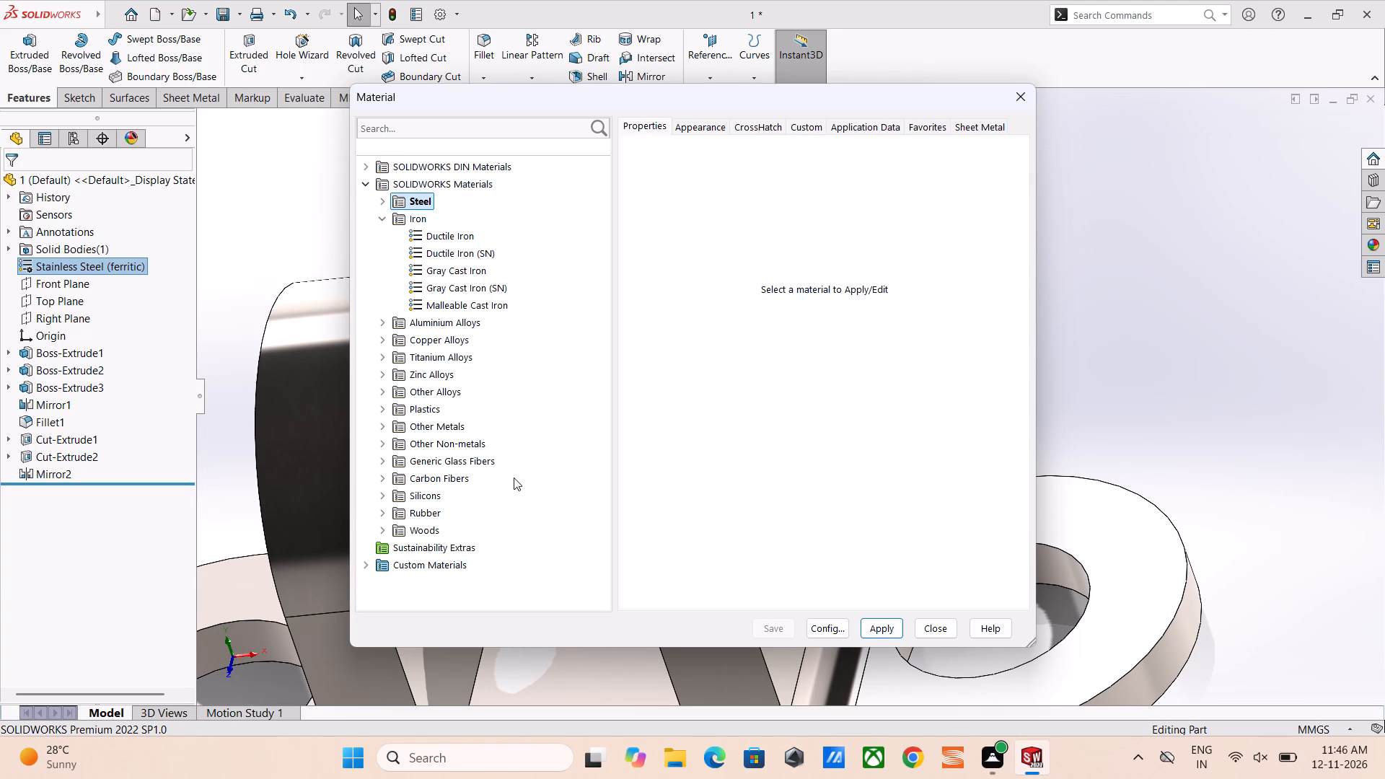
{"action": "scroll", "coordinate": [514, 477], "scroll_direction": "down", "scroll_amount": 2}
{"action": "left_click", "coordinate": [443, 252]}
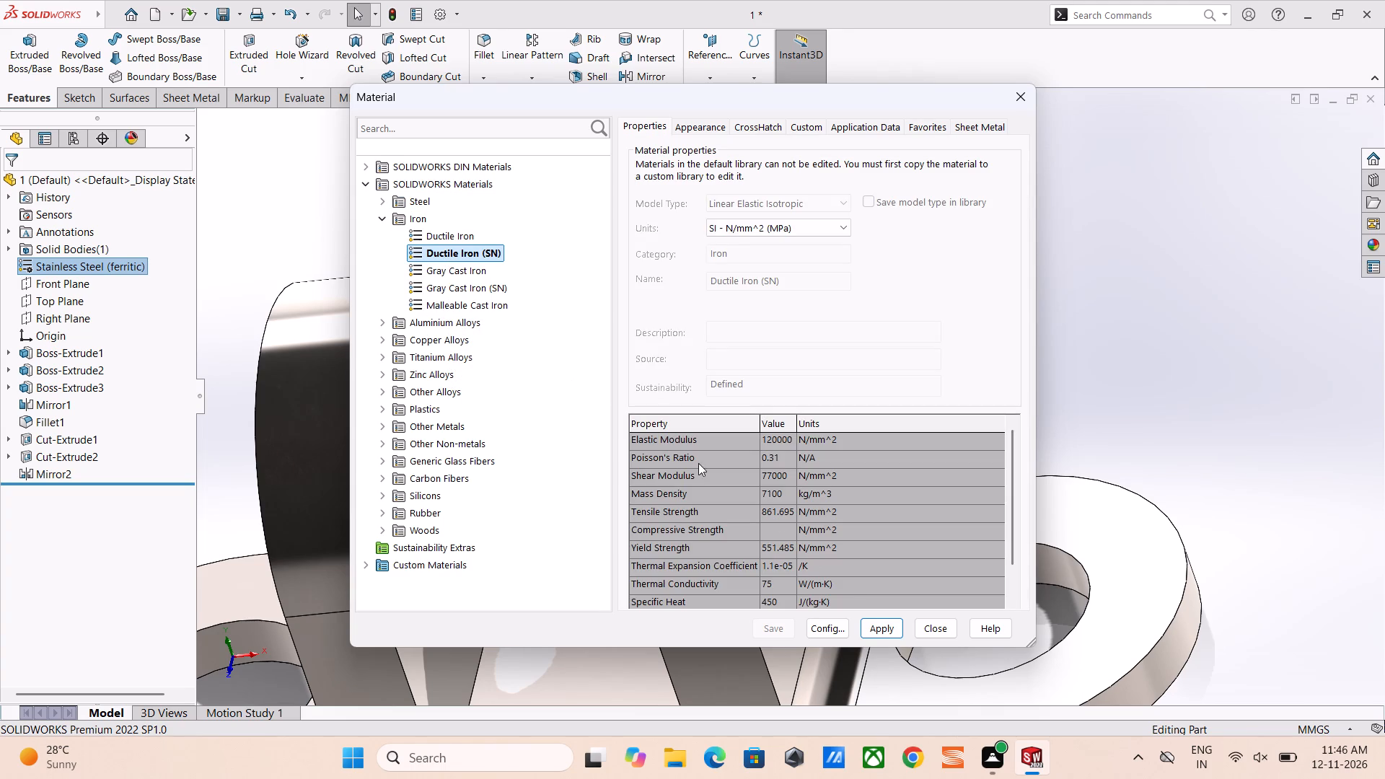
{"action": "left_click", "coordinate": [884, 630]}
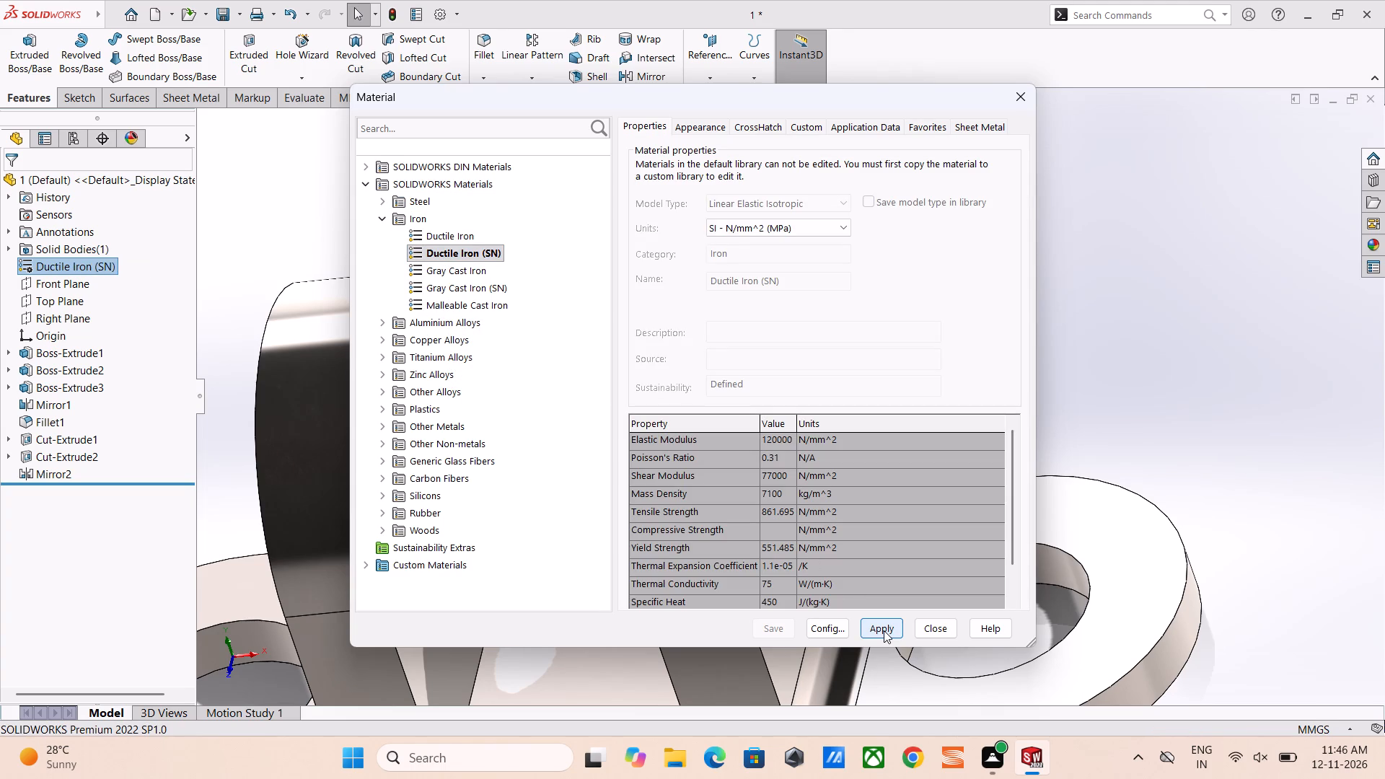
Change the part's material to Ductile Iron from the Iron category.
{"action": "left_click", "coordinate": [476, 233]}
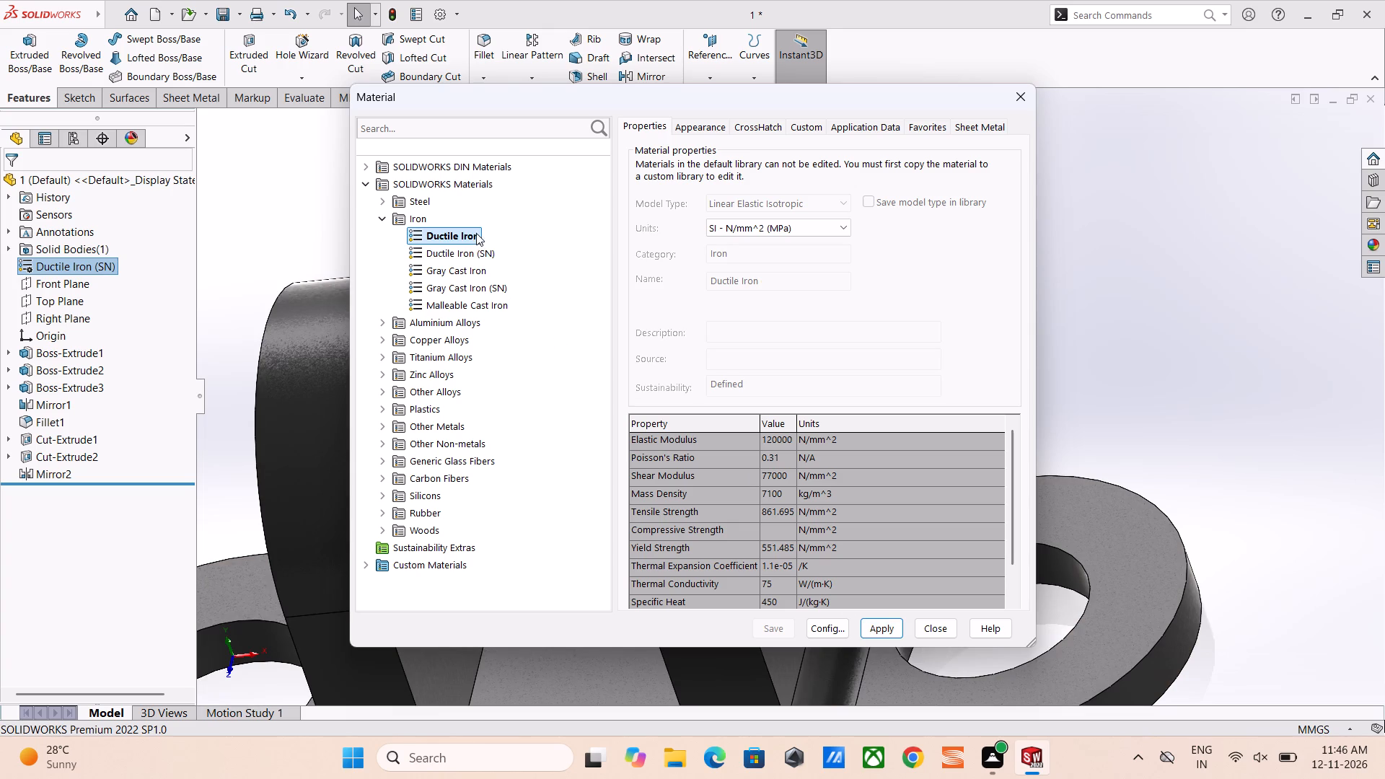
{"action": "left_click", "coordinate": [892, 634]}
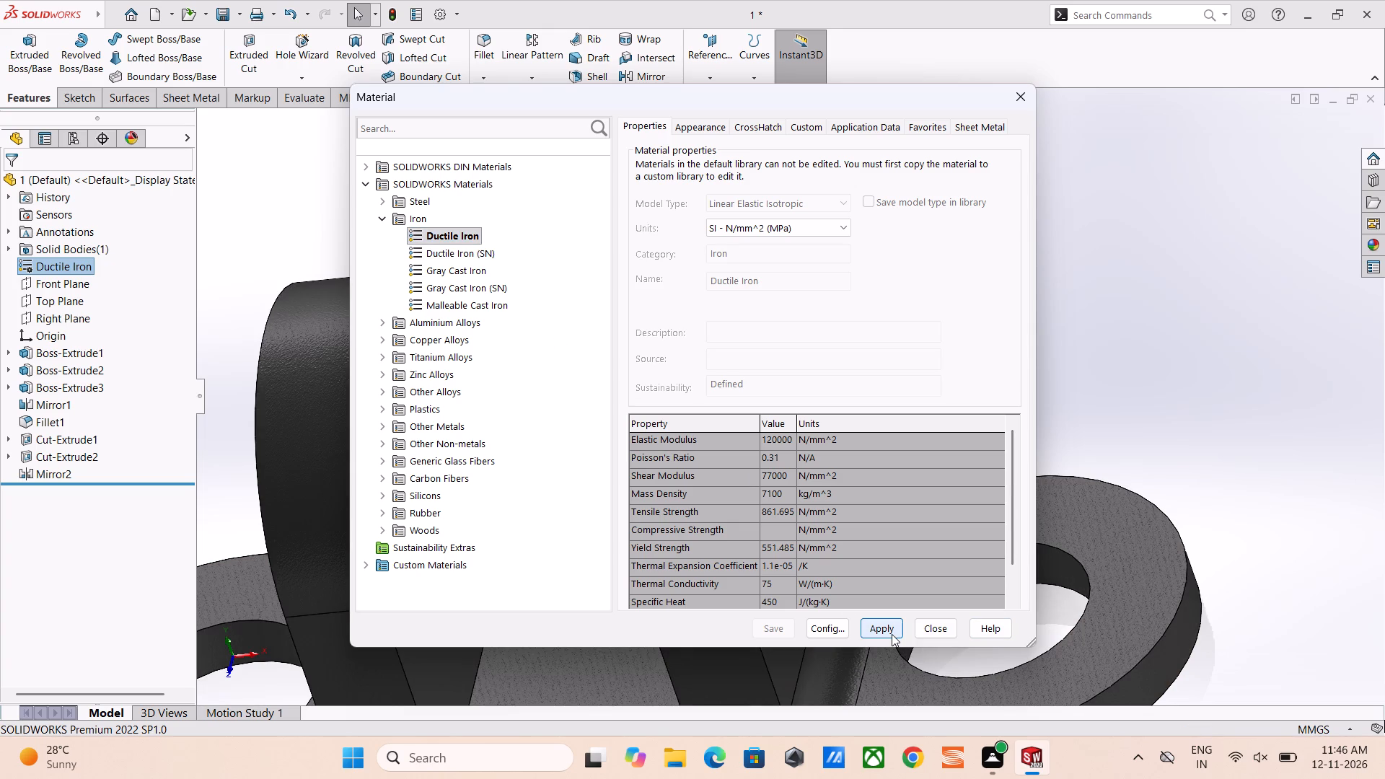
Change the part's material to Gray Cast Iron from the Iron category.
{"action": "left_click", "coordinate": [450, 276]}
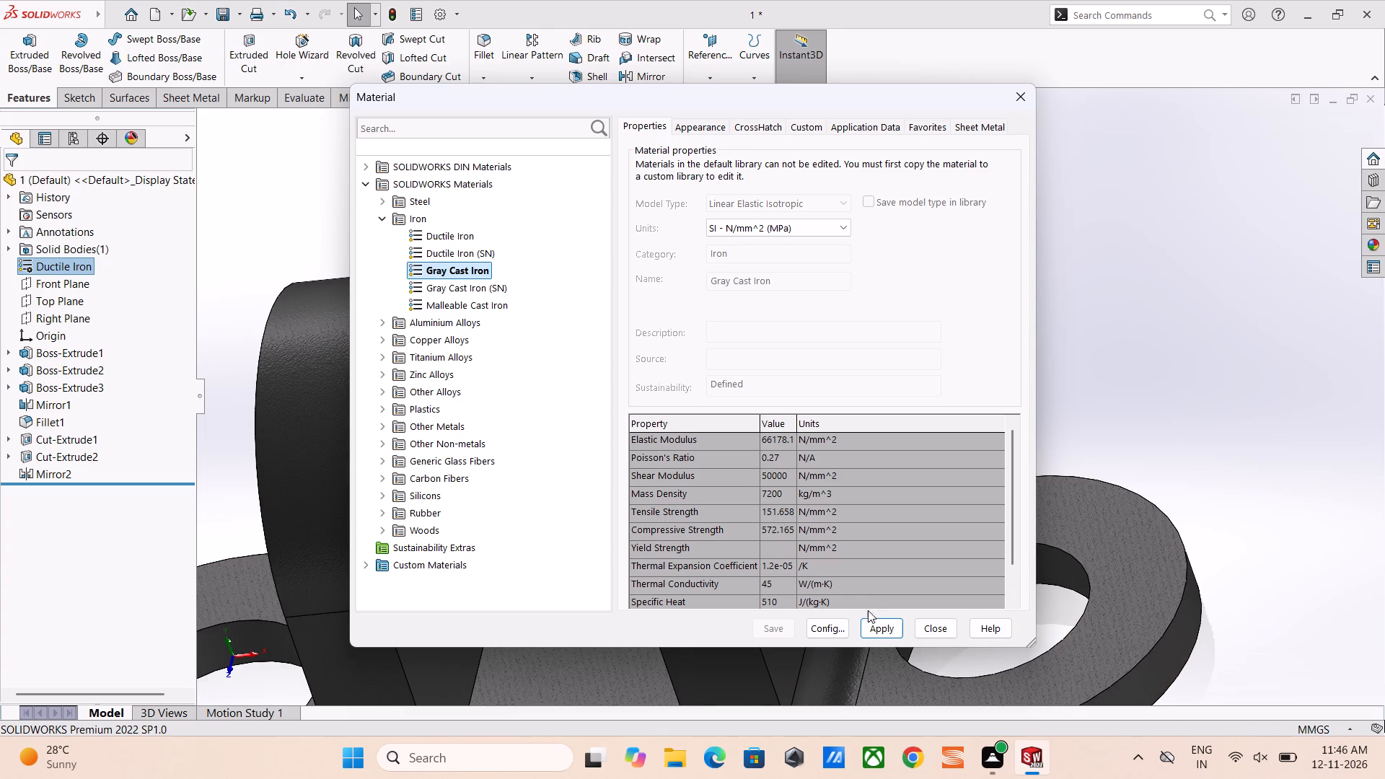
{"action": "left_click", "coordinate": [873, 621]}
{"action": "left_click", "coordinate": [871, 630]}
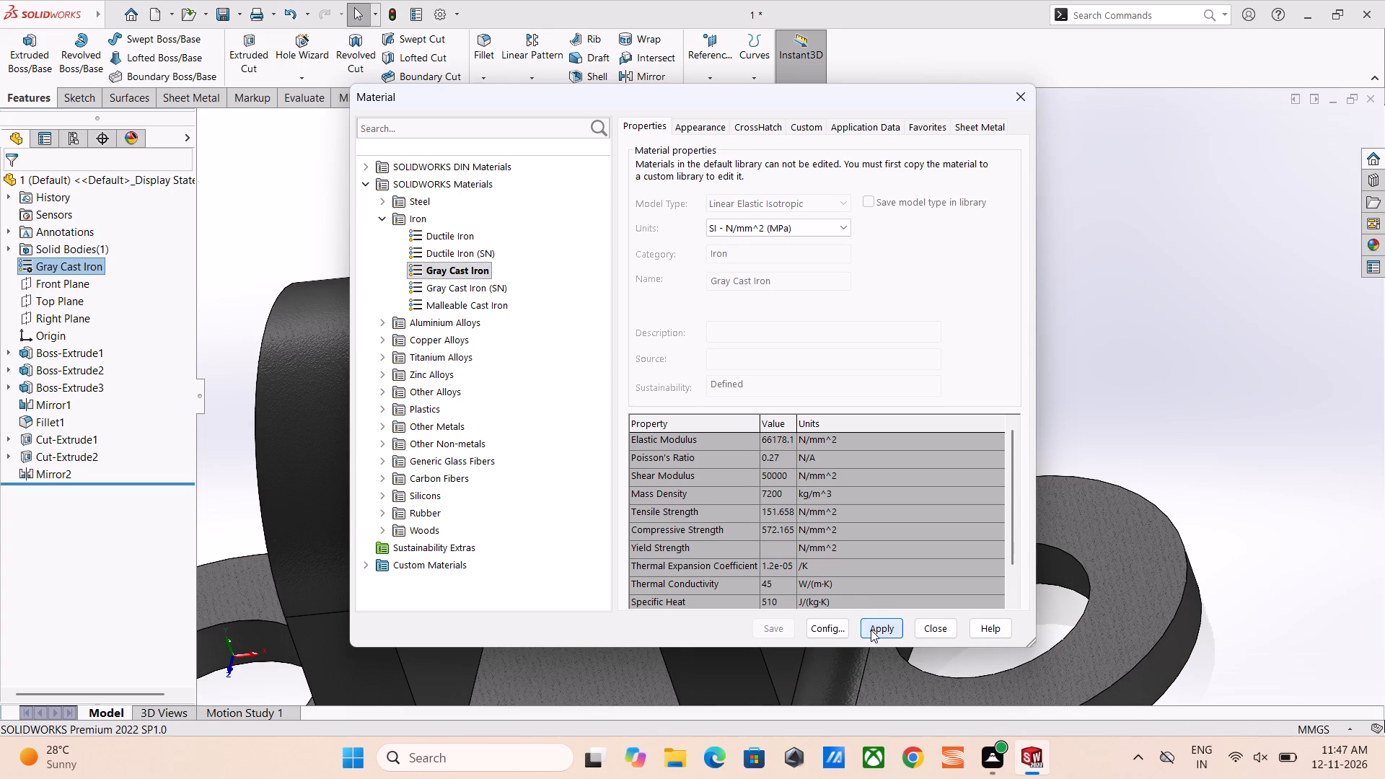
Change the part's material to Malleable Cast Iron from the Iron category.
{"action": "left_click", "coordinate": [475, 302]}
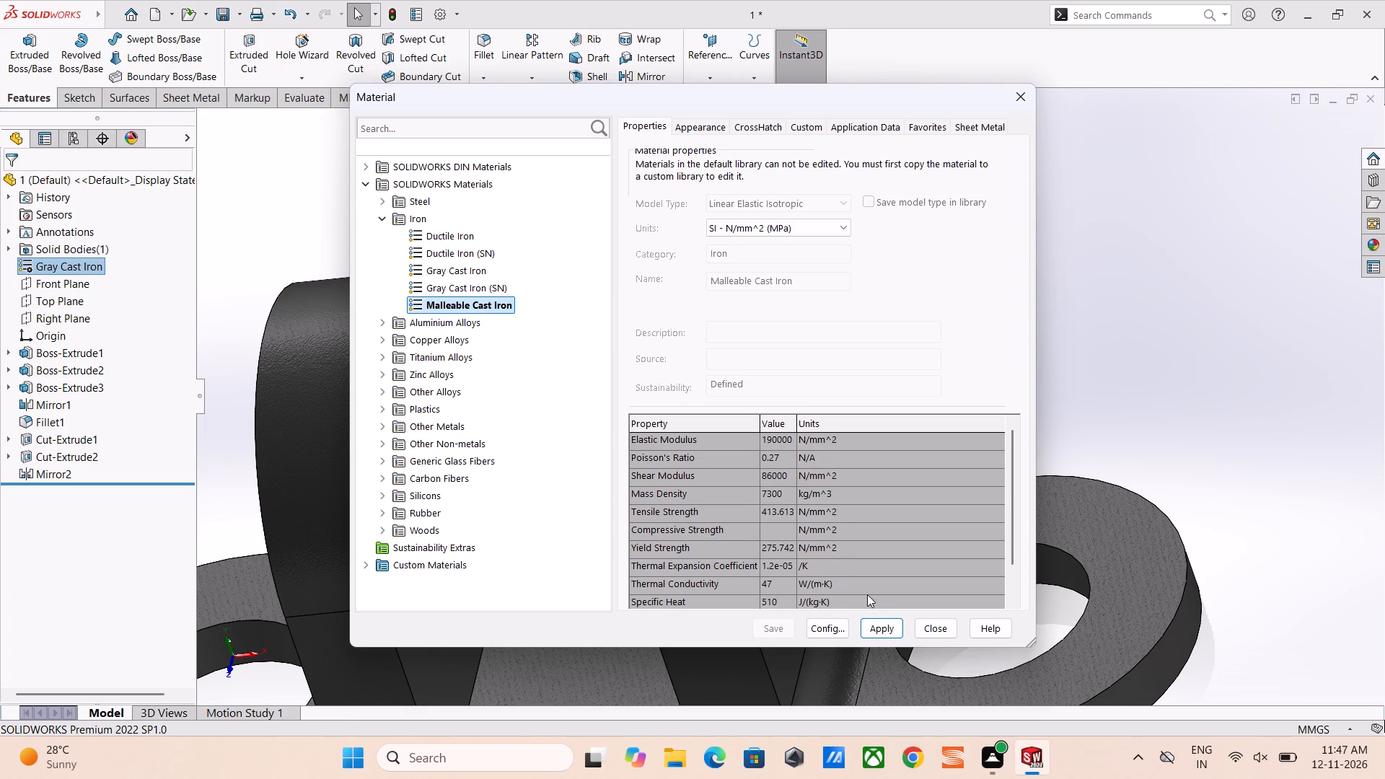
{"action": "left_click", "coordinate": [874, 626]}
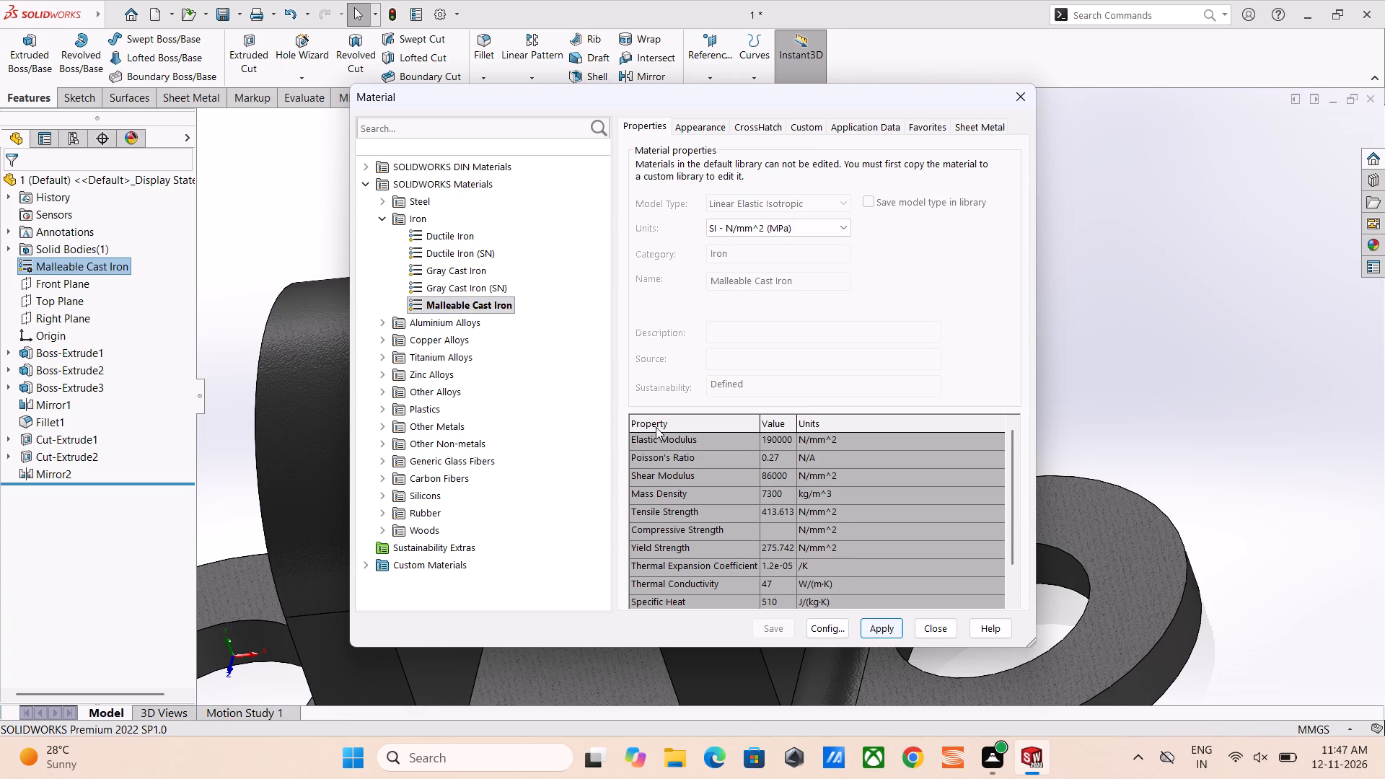
Change the part's material to Gray Cast Iron (SN) from the Iron category and finish the material selection.
{"action": "left_click", "coordinate": [497, 289]}
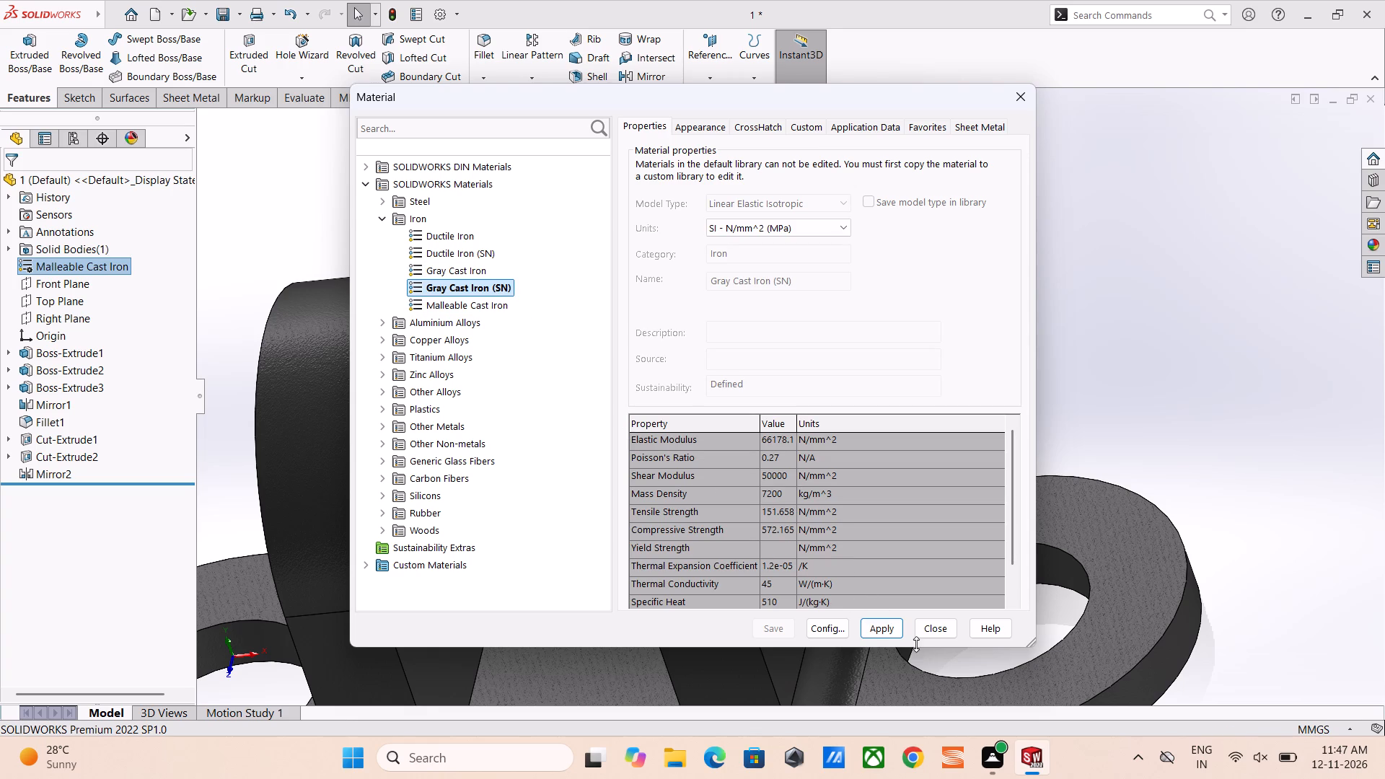
{"action": "left_click", "coordinate": [881, 628]}
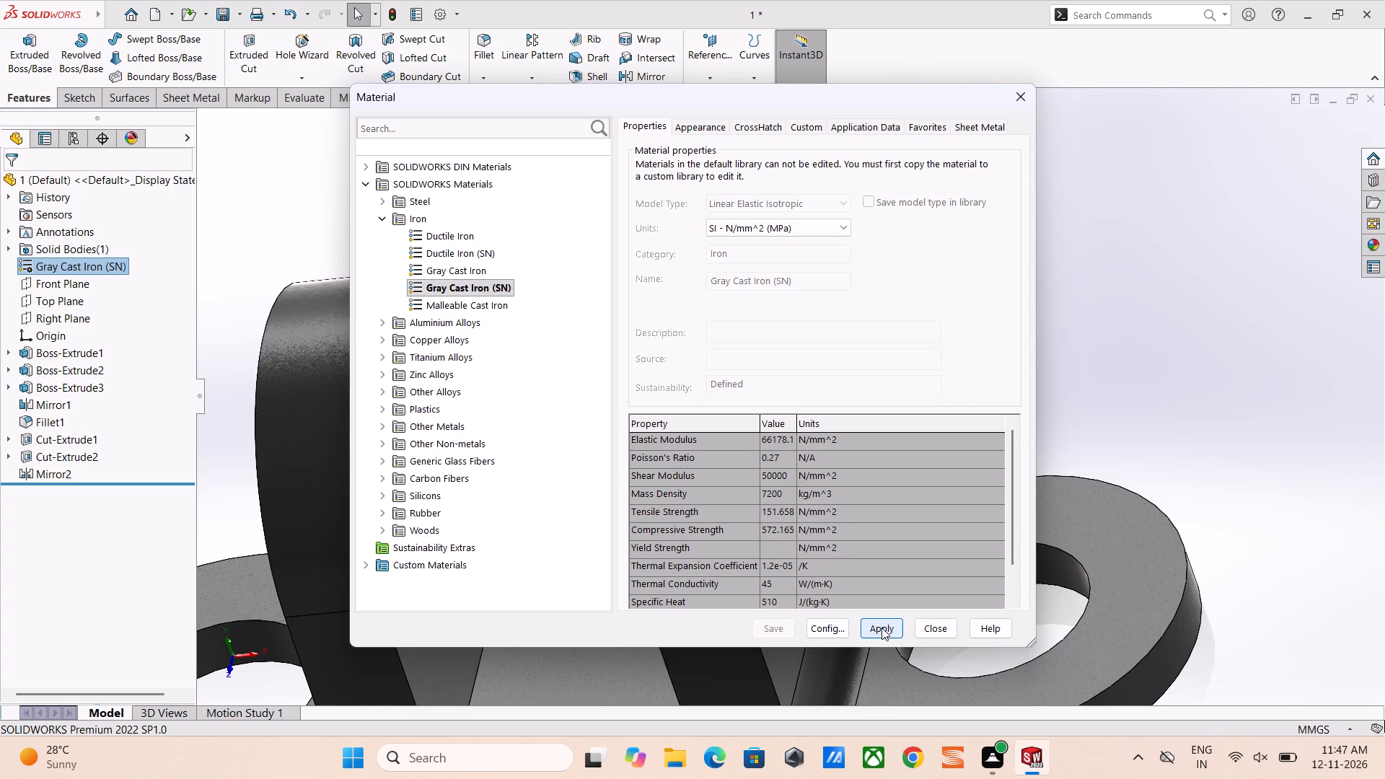
{"action": "left_click", "coordinate": [941, 629]}
Examine the bracket's Gray Cast Iron (SN) appearance from several angles, over the whole part and close up at the lugs' stepped holes.
{"action": "scroll", "coordinate": [946, 581], "scroll_direction": "up", "scroll_amount": 4}
{"action": "middle_click_drag", "start_coordinate": [915, 602], "coordinate": [852, 643]}
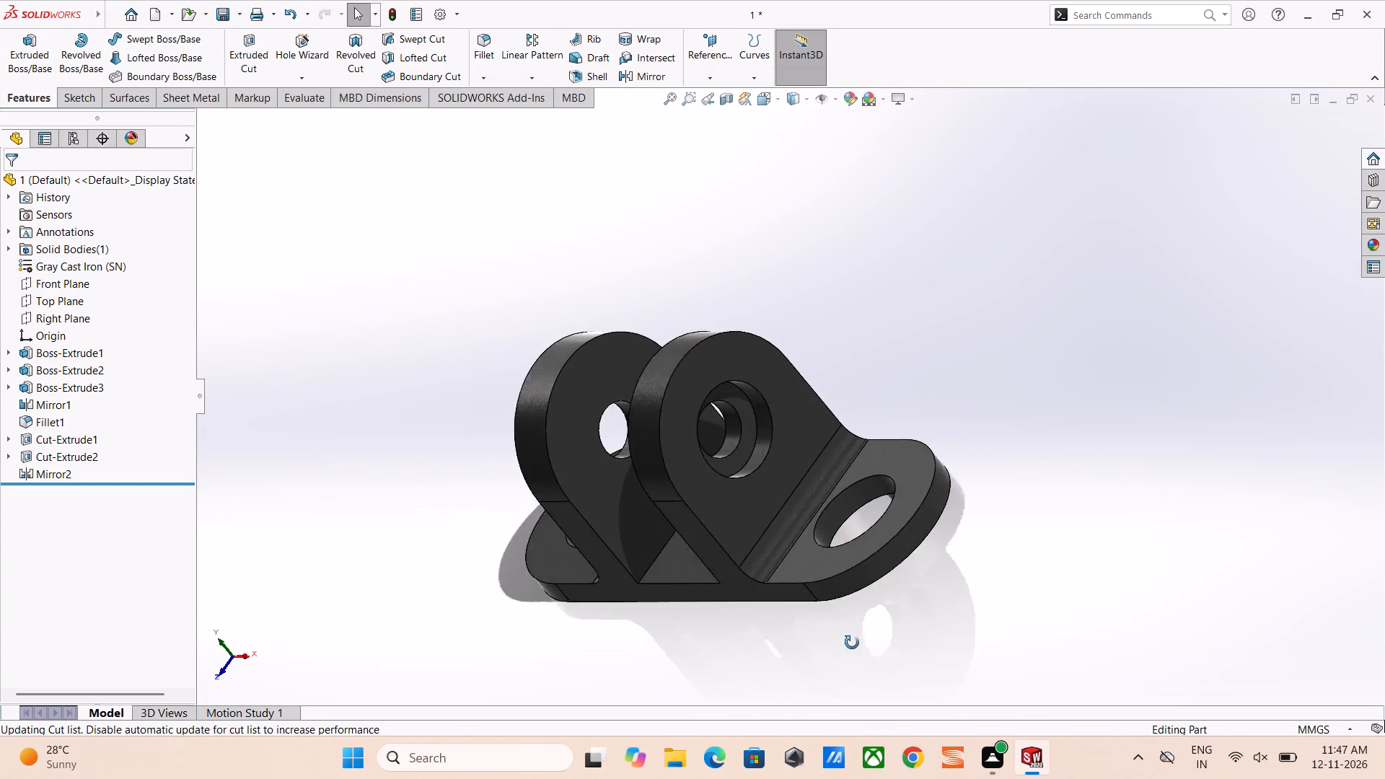
{"action": "middle_click_drag", "start_coordinate": [852, 643], "coordinate": [887, 716]}
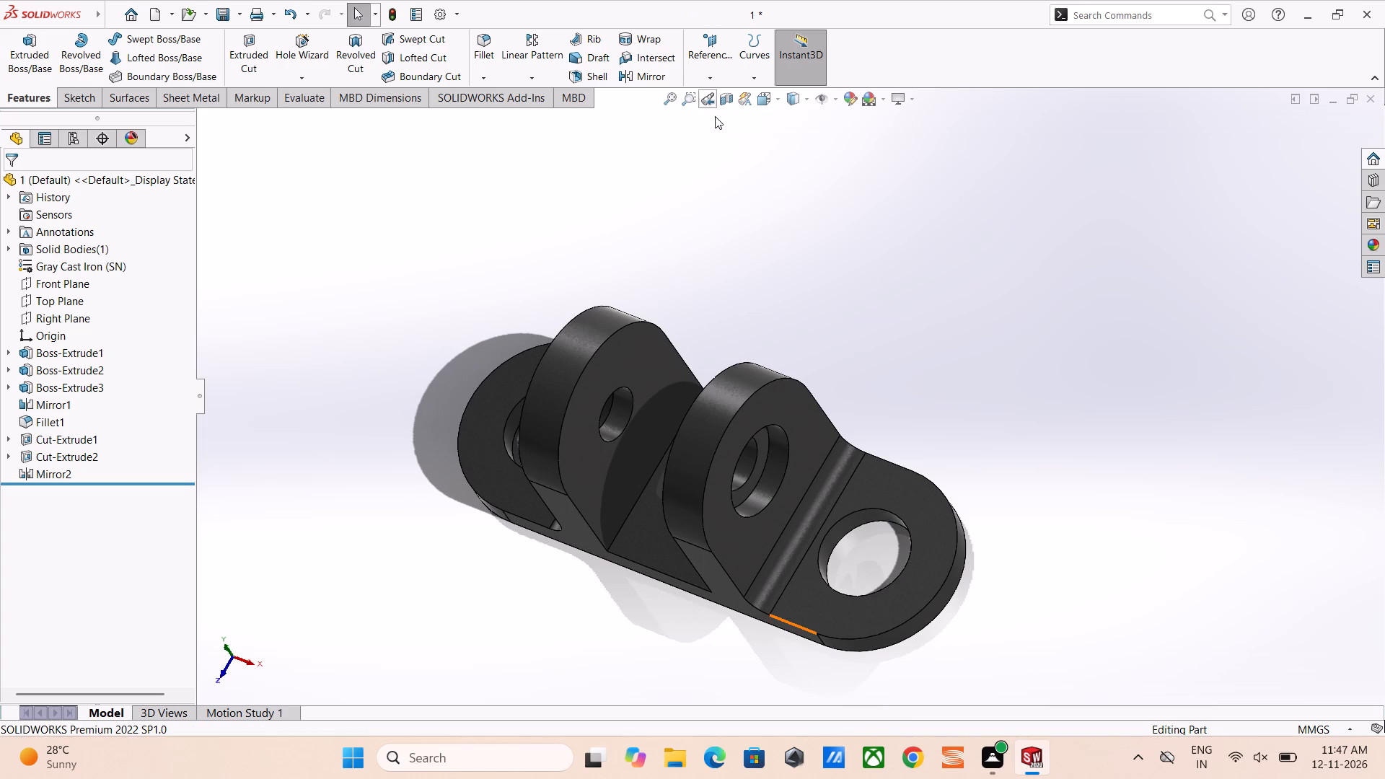
{"action": "middle_click_drag", "start_coordinate": [737, 611], "coordinate": [772, 529]}
{"action": "middle_click_drag", "start_coordinate": [589, 484], "coordinate": [765, 569]}
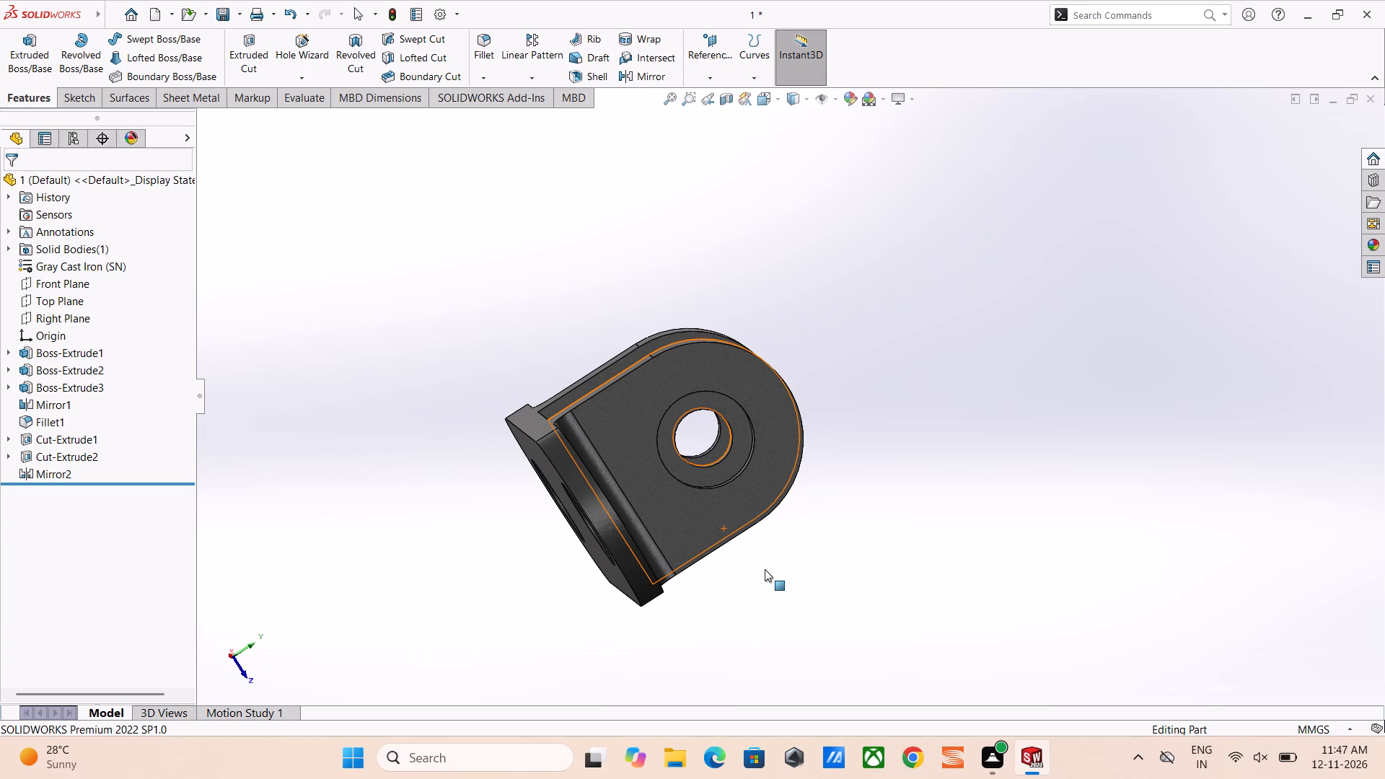
{"action": "scroll", "coordinate": [672, 519], "scroll_direction": "down", "scroll_amount": 3}
{"action": "middle_click_drag", "start_coordinate": [806, 476], "coordinate": [787, 510]}
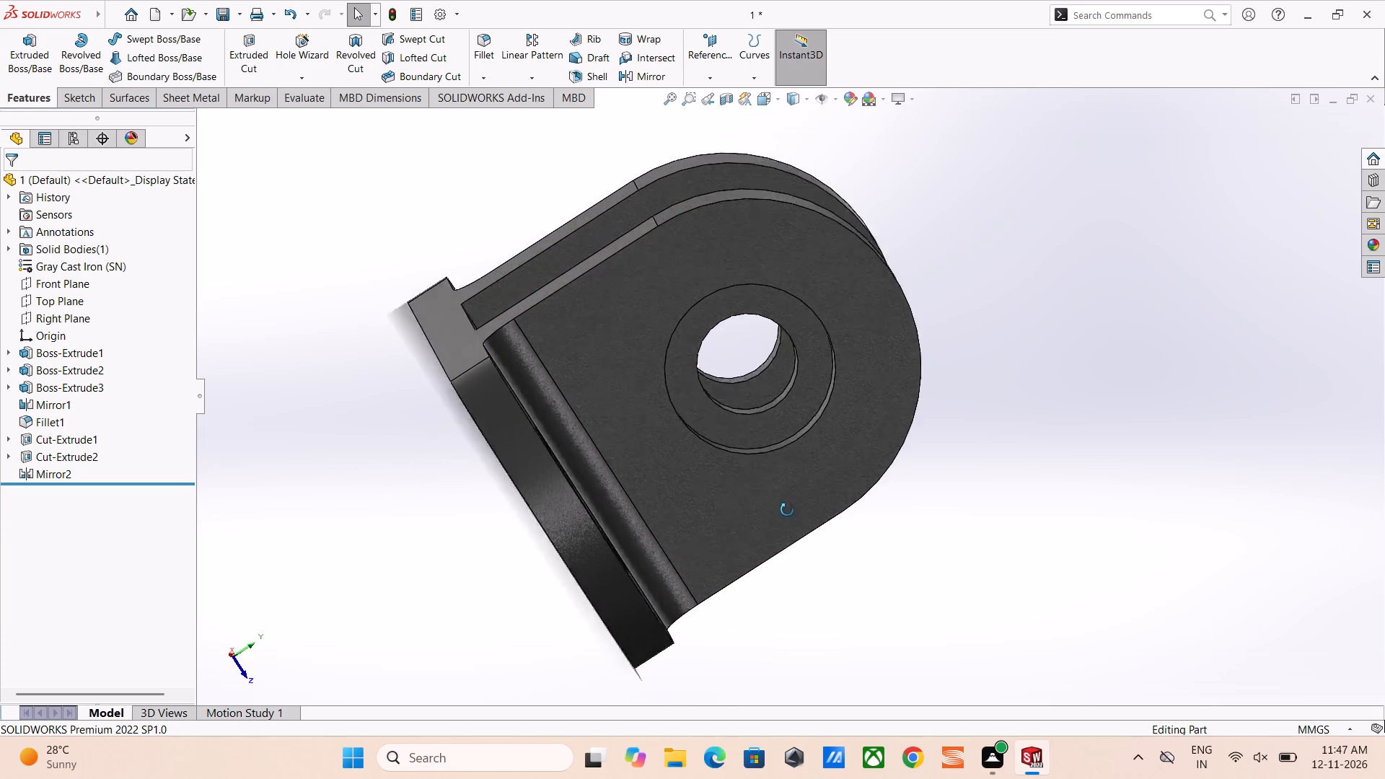
{"action": "middle_click_drag", "start_coordinate": [787, 510], "coordinate": [737, 531]}
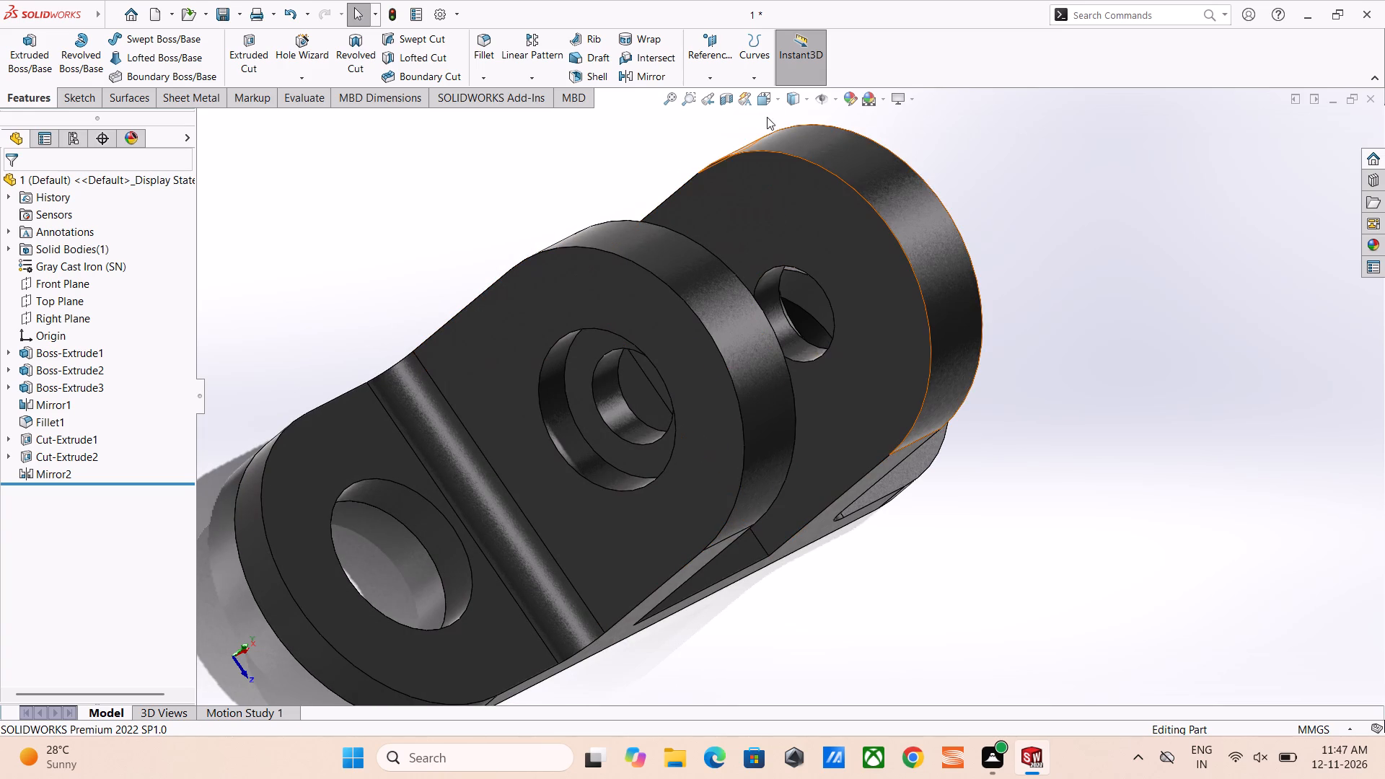
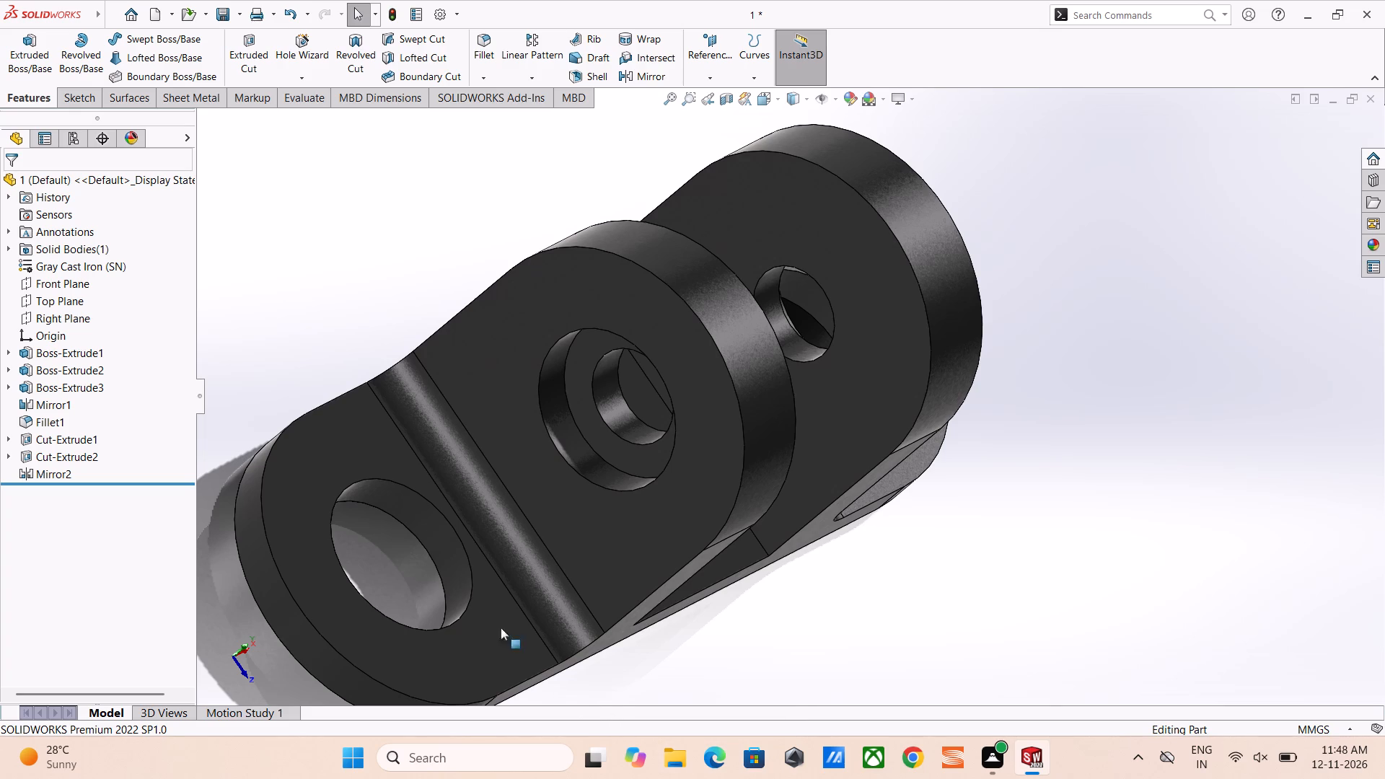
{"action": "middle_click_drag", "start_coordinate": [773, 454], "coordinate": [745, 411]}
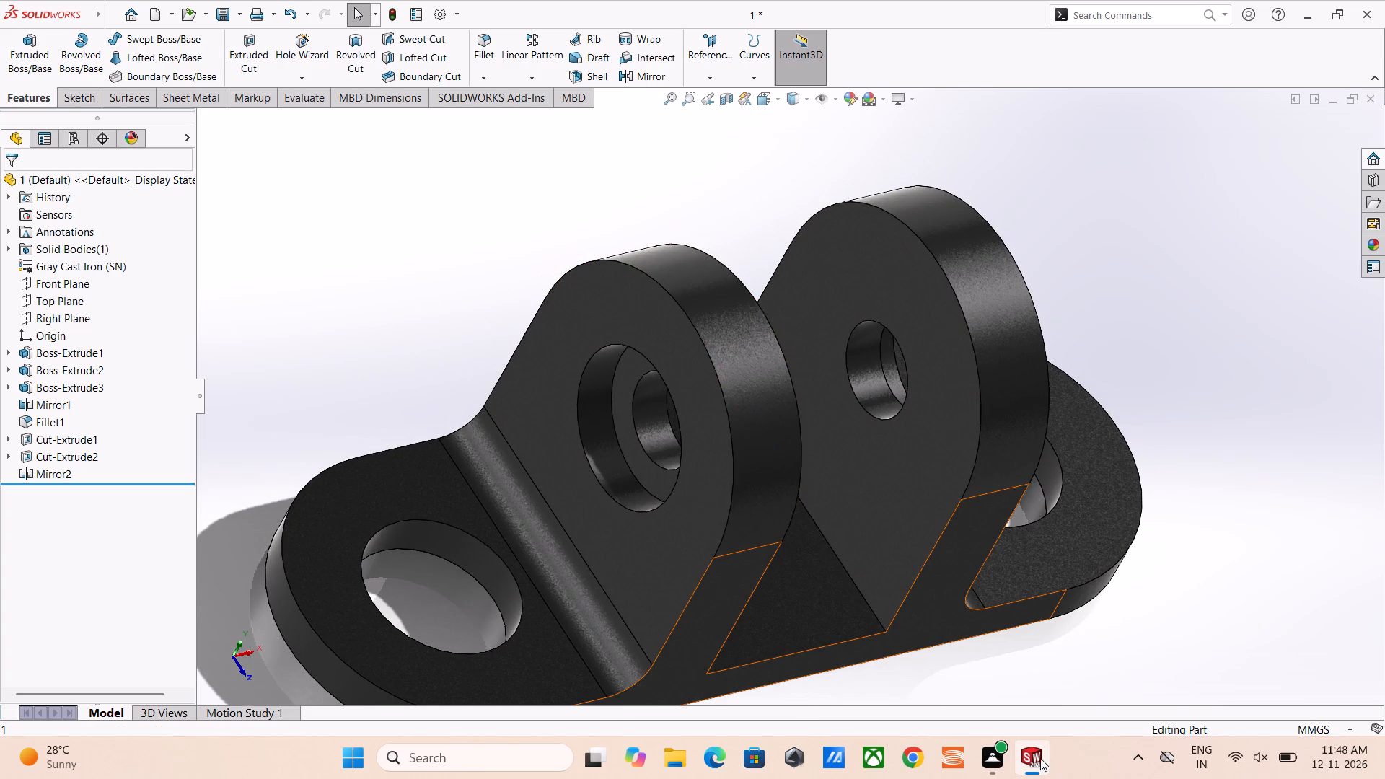
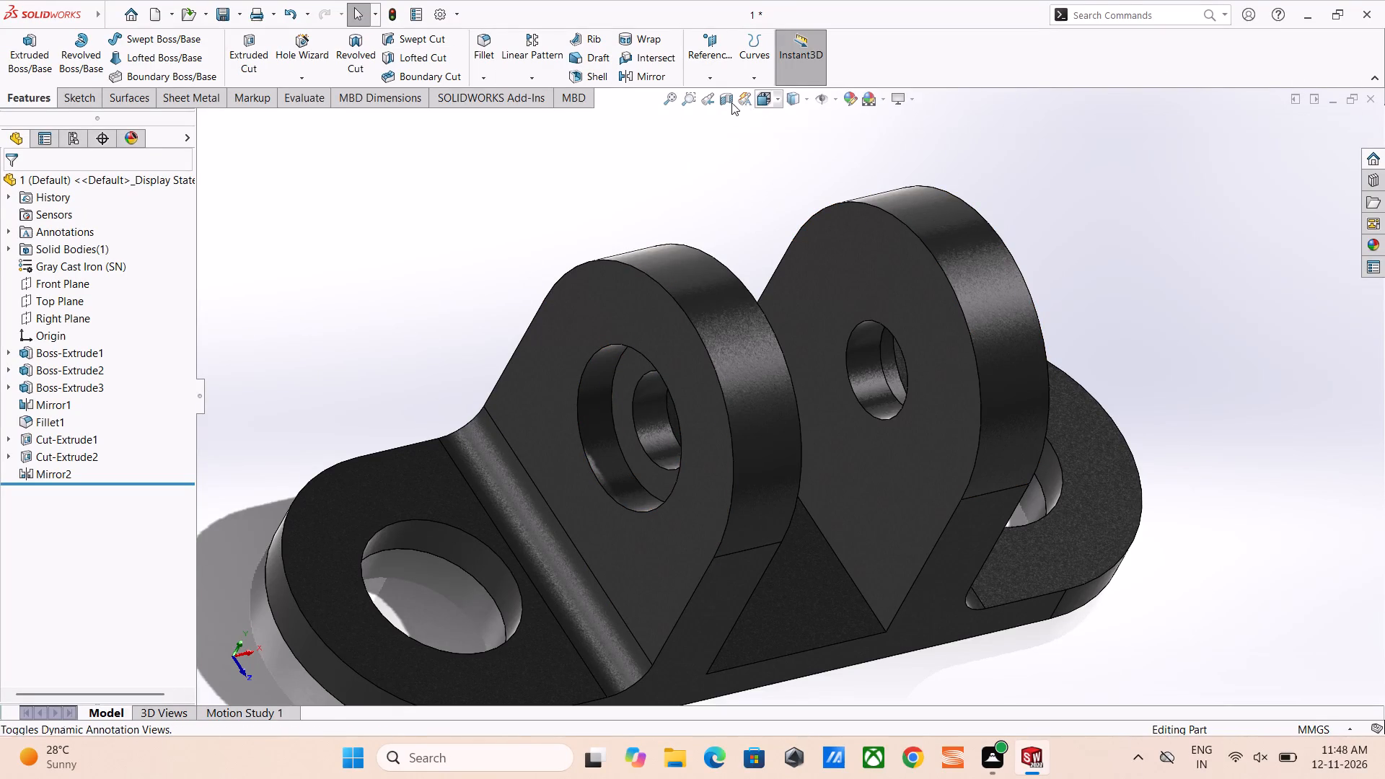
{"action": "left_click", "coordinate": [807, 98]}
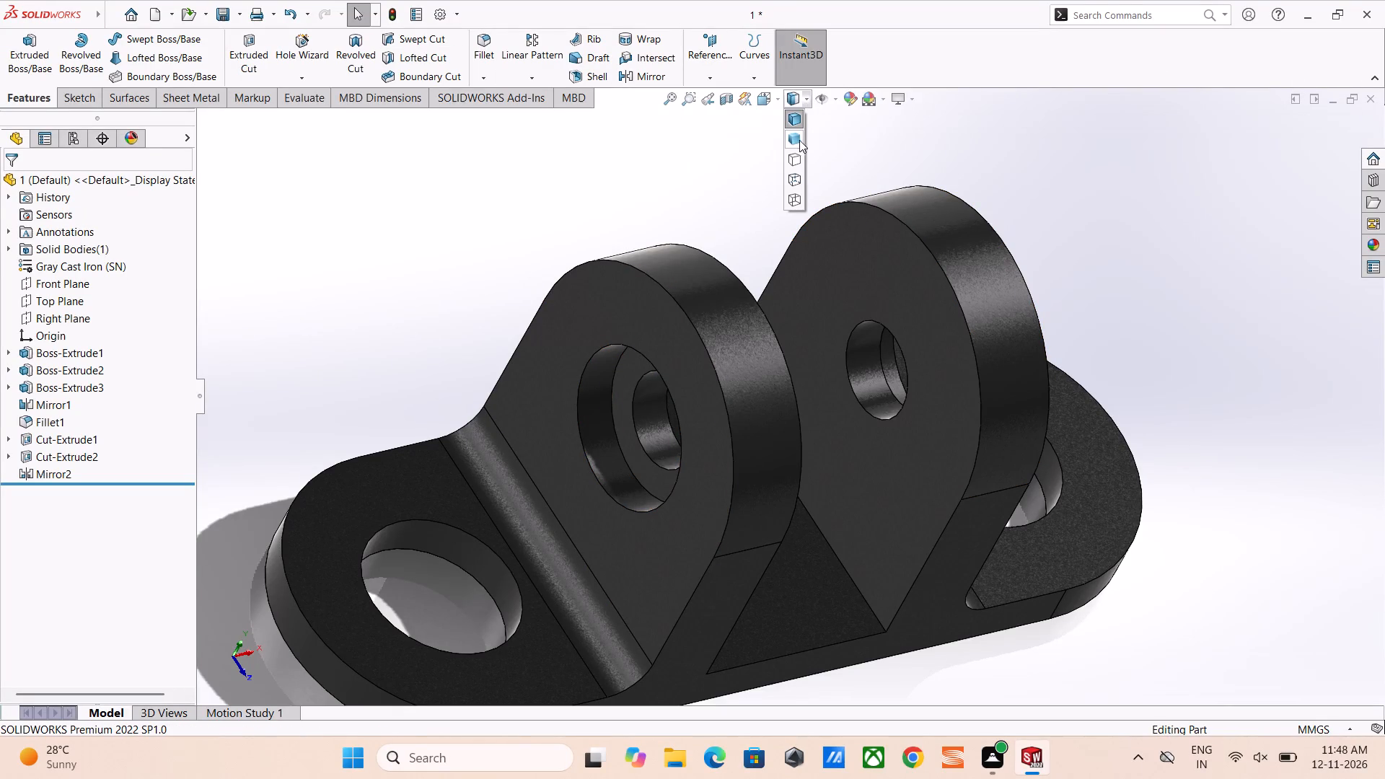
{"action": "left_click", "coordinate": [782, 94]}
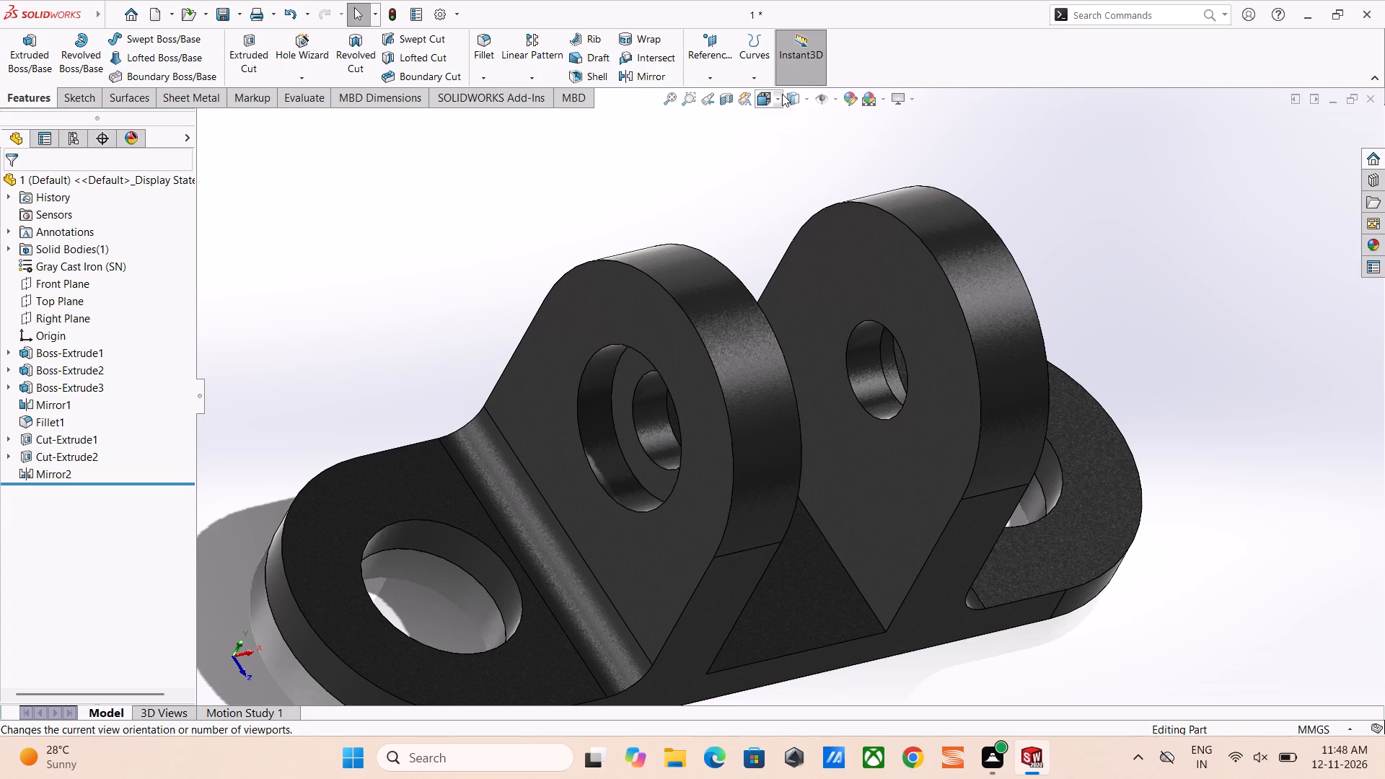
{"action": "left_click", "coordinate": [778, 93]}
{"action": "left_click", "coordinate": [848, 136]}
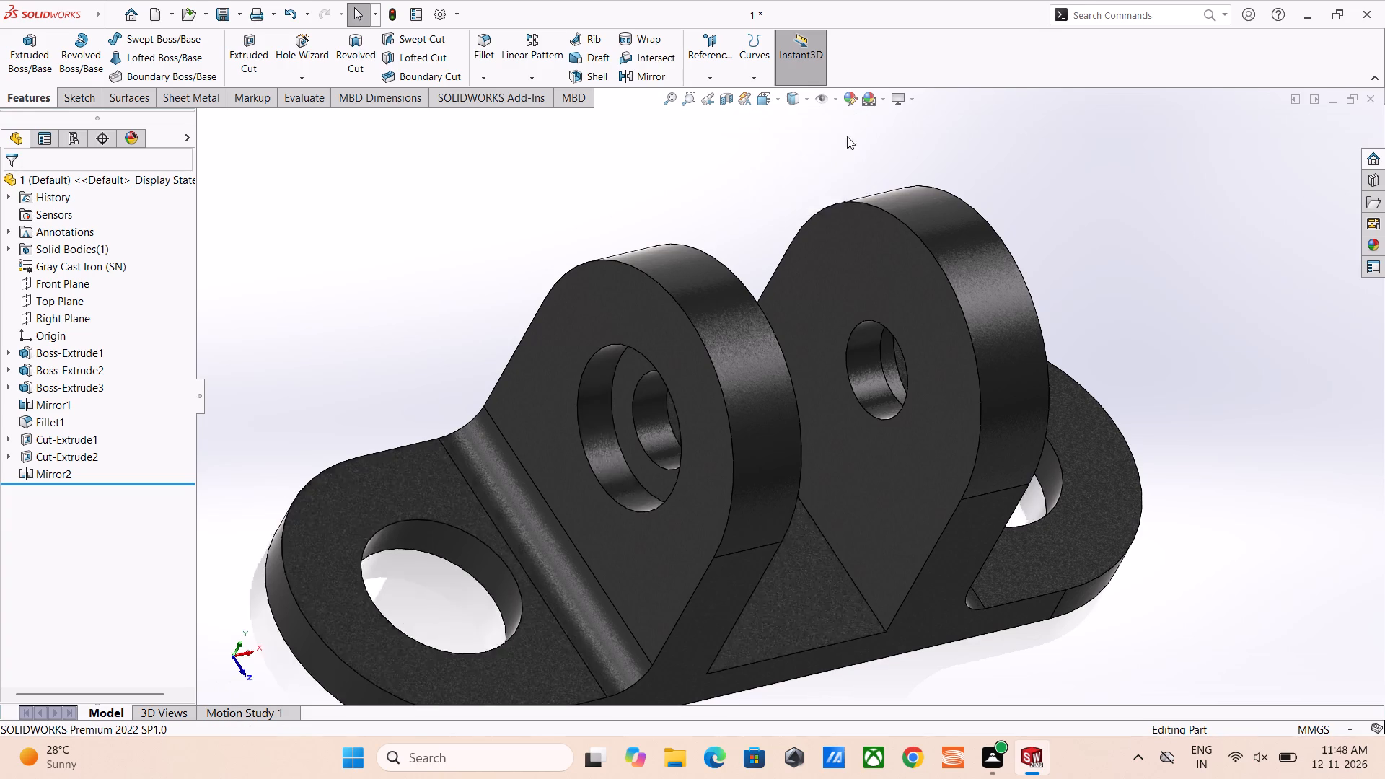
Start a section view of the bracket on the Front Plane and inspect the cut through both lugs and base holes.
{"action": "middle_click_drag", "start_coordinate": [738, 266], "coordinate": [813, 291]}
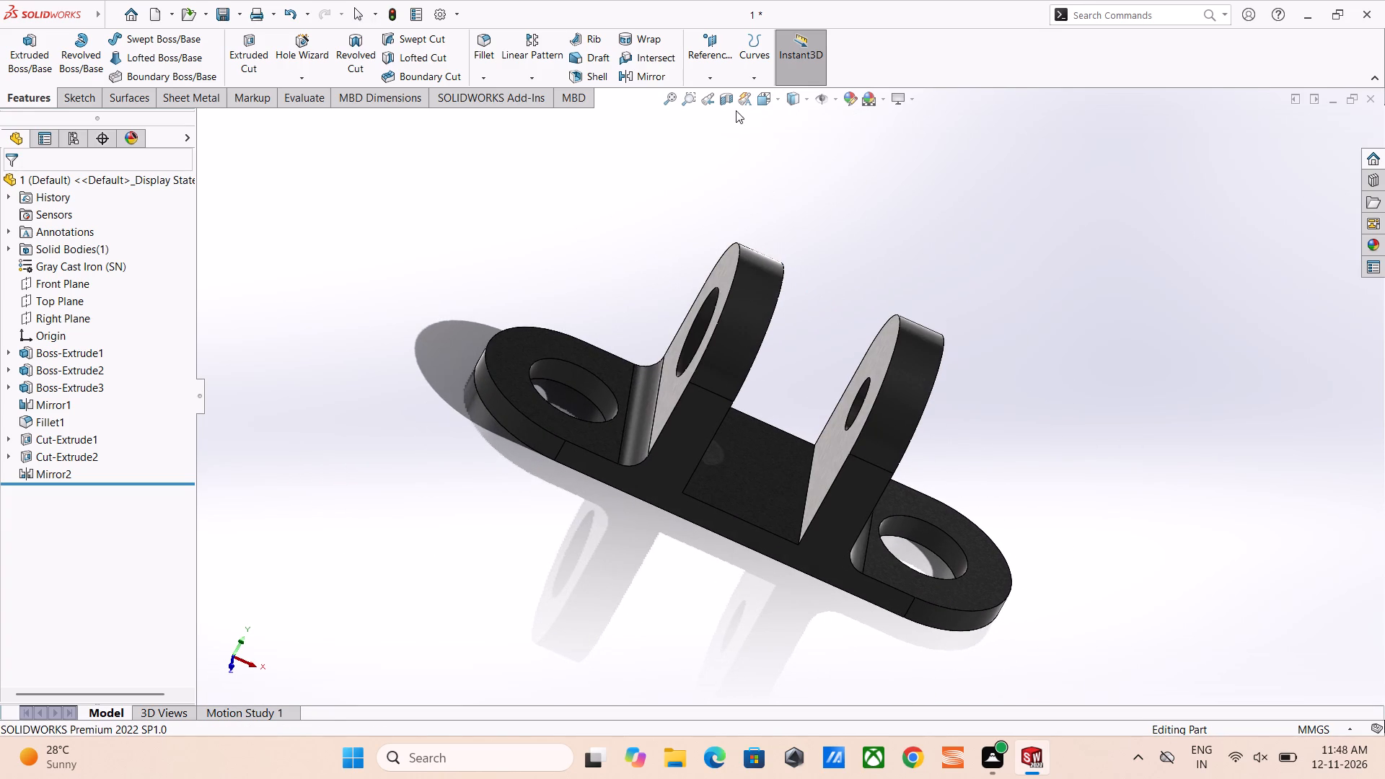
{"action": "left_click", "coordinate": [731, 105]}
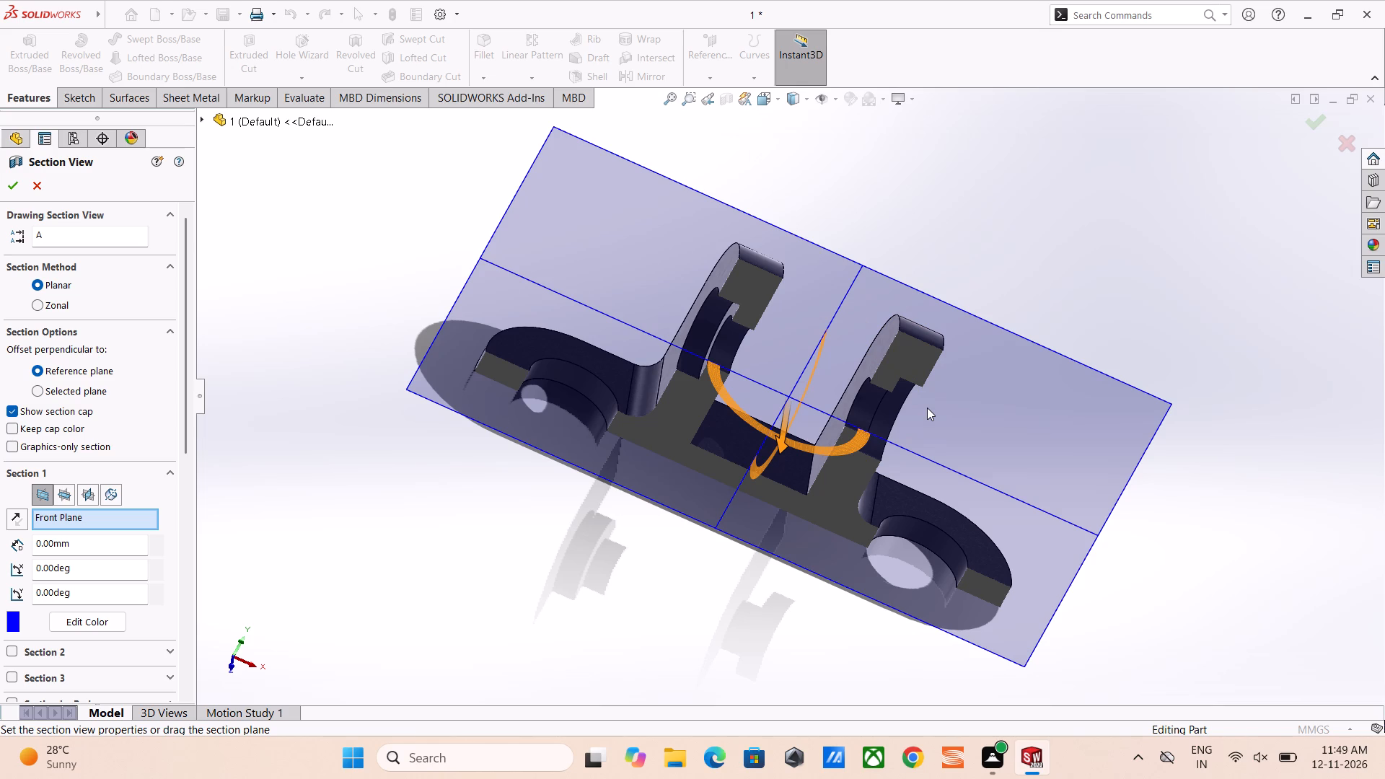
{"action": "scroll", "coordinate": [820, 428], "scroll_direction": "up", "scroll_amount": 3}
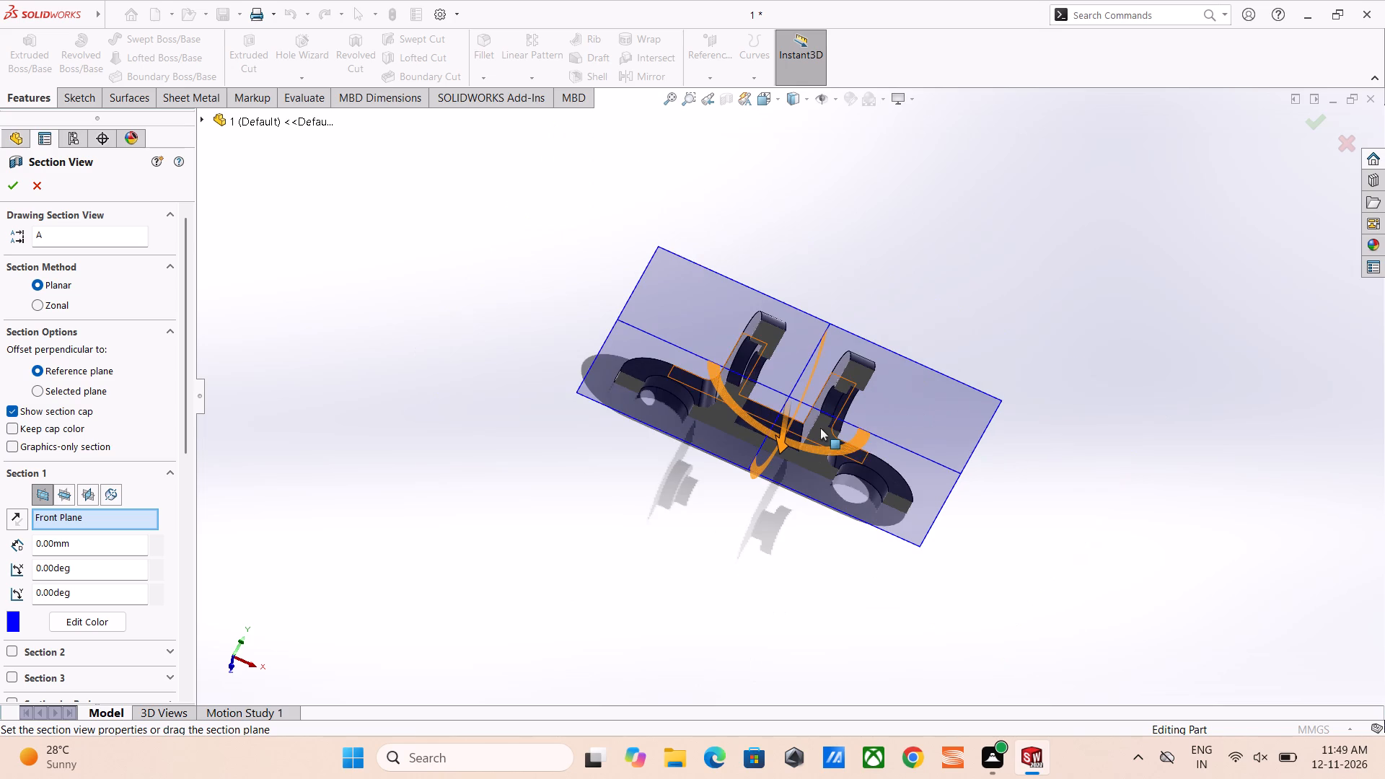
{"action": "left_click", "coordinate": [749, 425]}
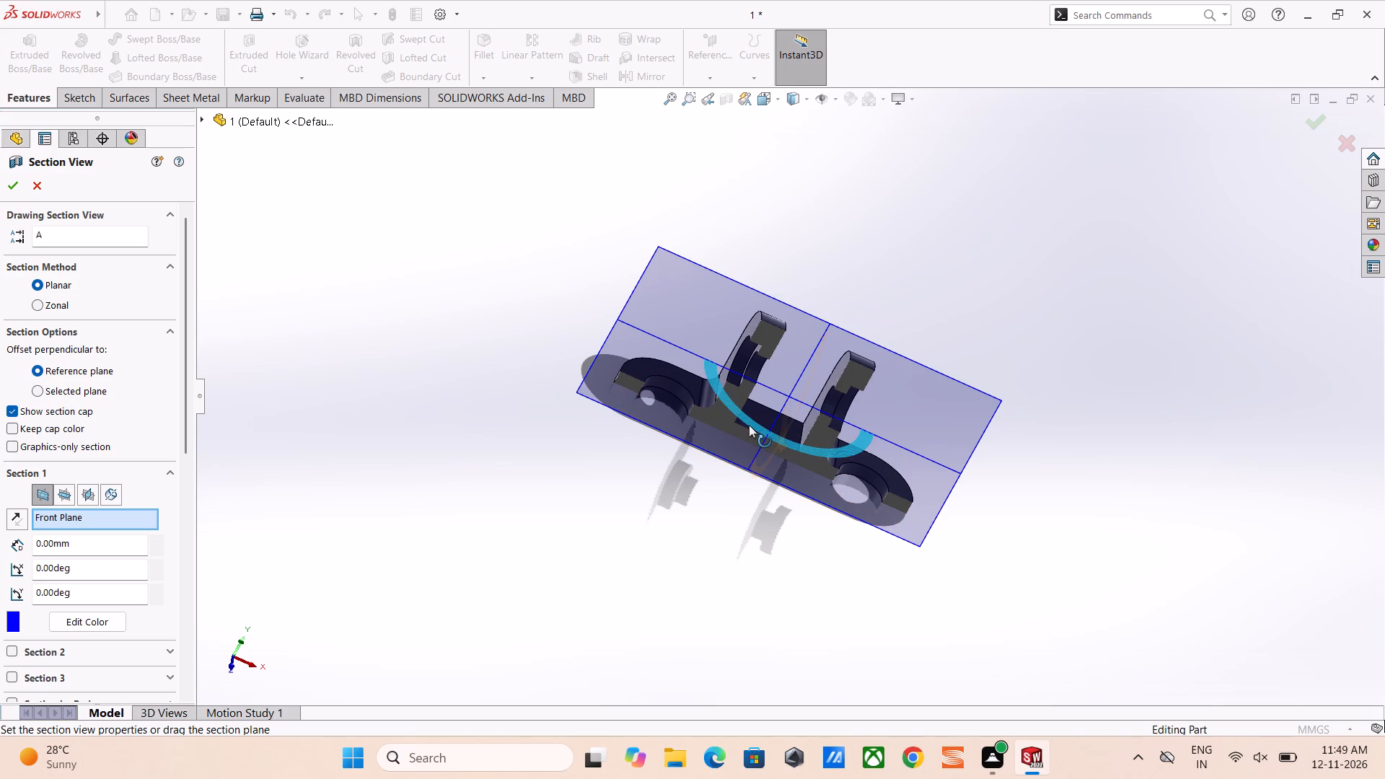
{"action": "middle_click_drag", "start_coordinate": [806, 434], "coordinate": [795, 353]}
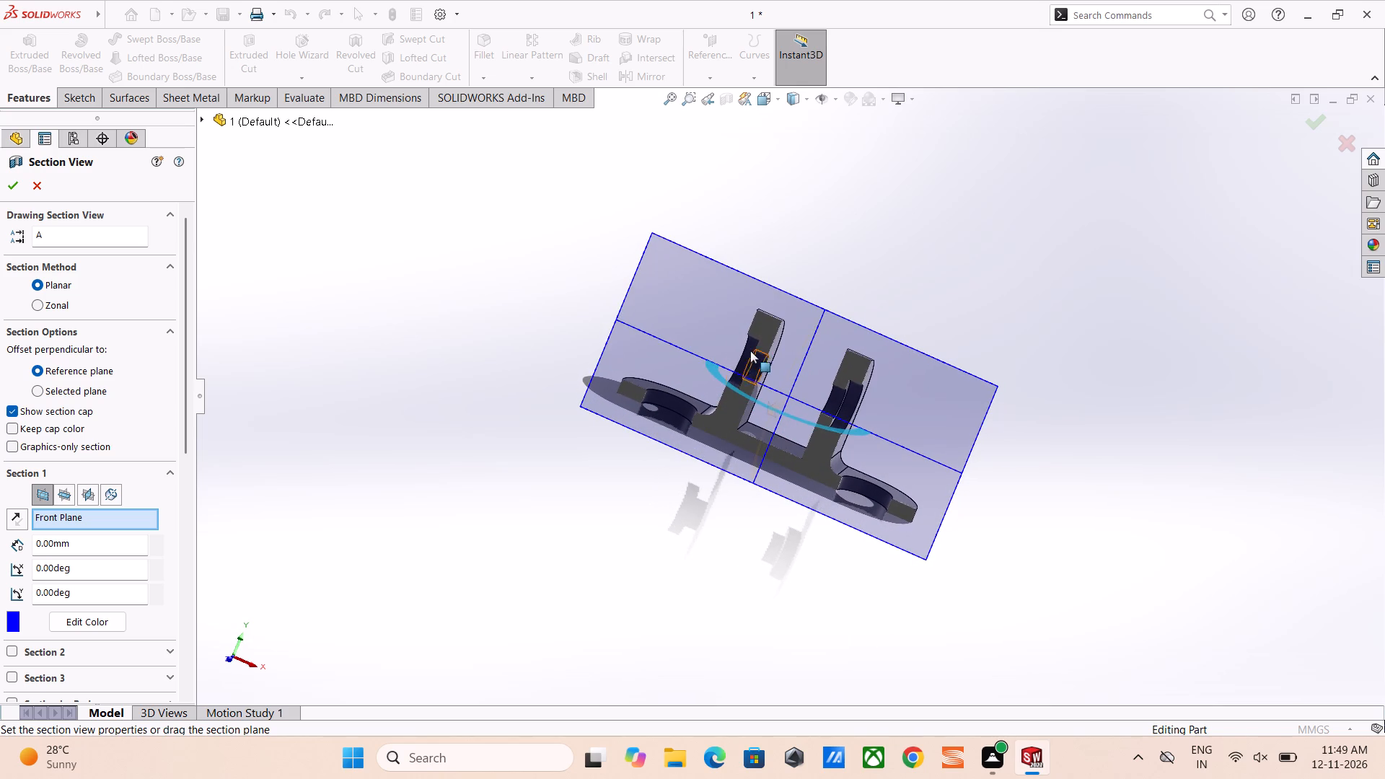
{"action": "left_click", "coordinate": [857, 275]}
{"action": "left_click", "coordinate": [533, 355]}
Compare the section on the Top Plane, the Right Plane and a custom-defined plane, and return it to the Front Plane.
{"action": "left_click", "coordinate": [62, 494]}
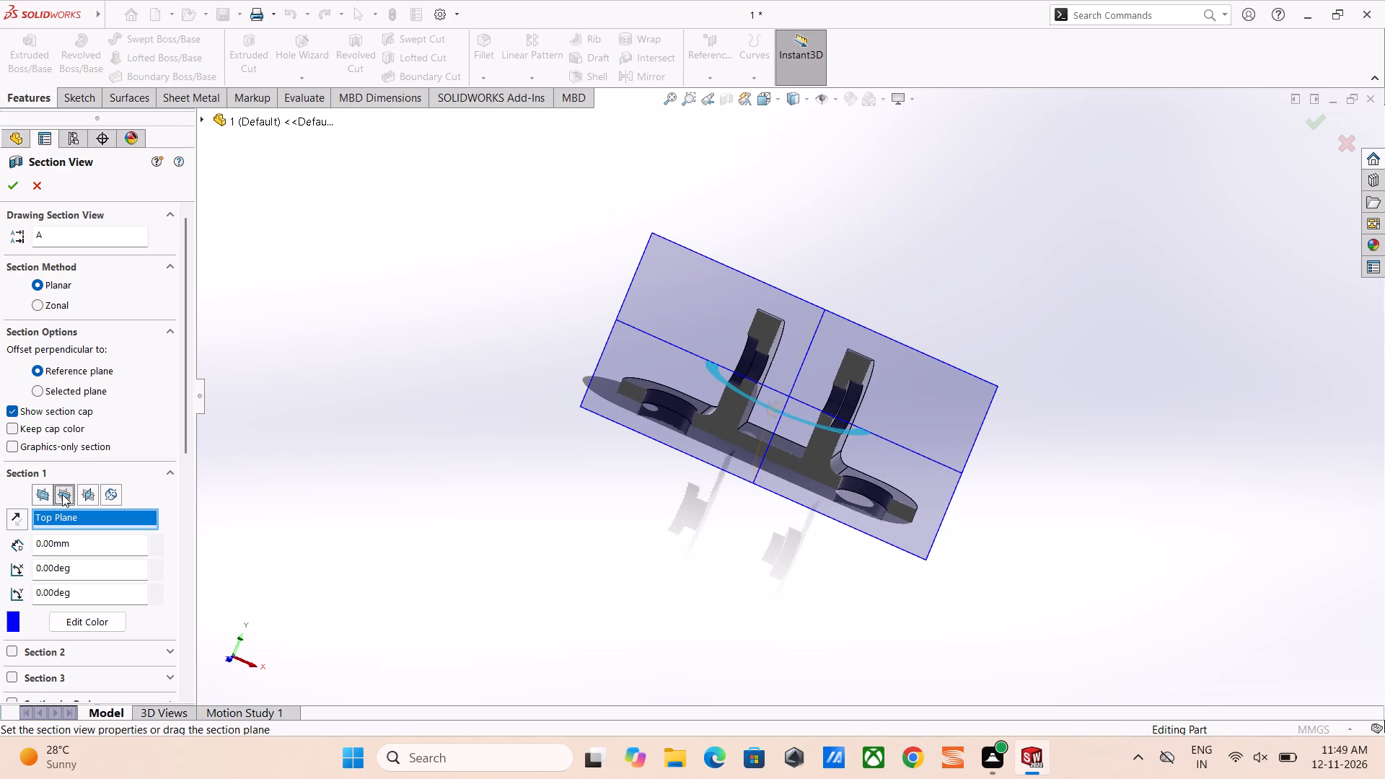
{"action": "left_click", "coordinate": [90, 492]}
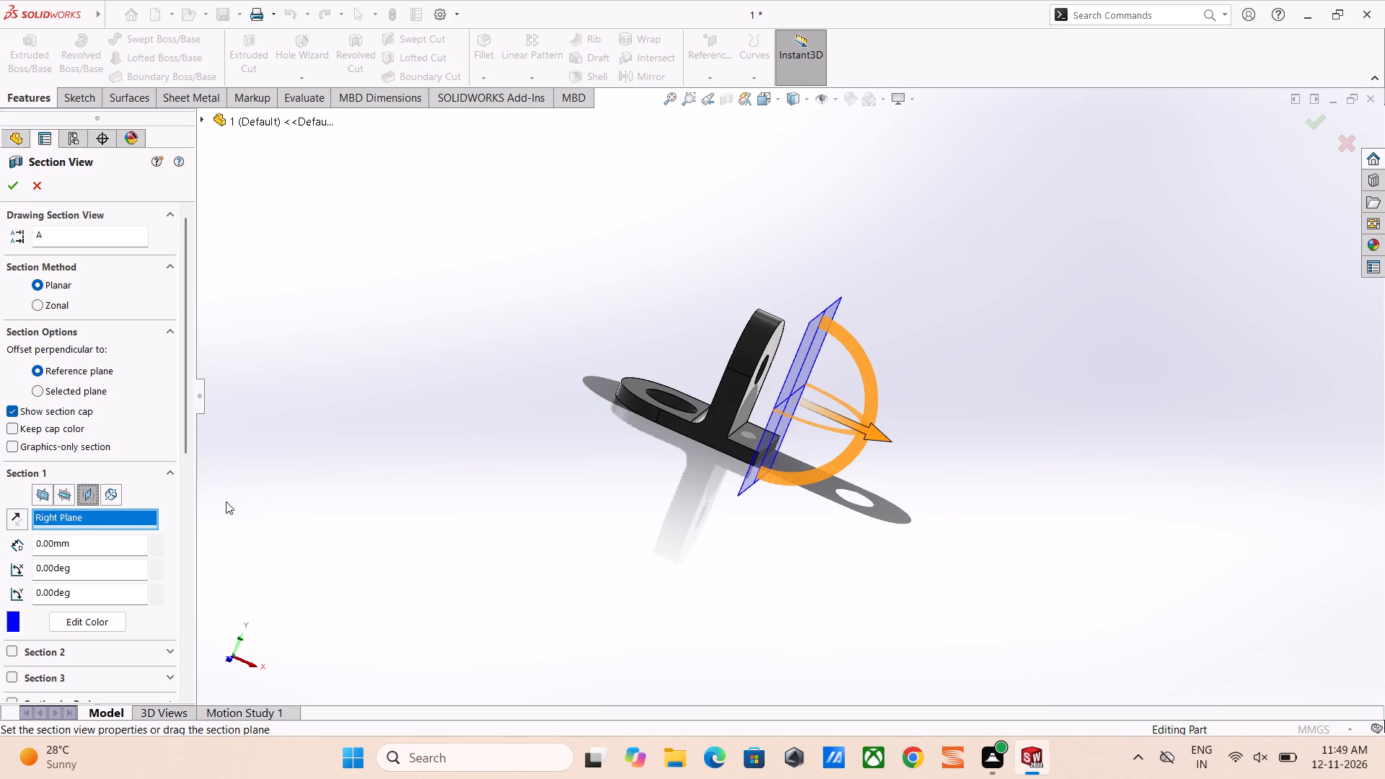
{"action": "left_click", "coordinate": [115, 490]}
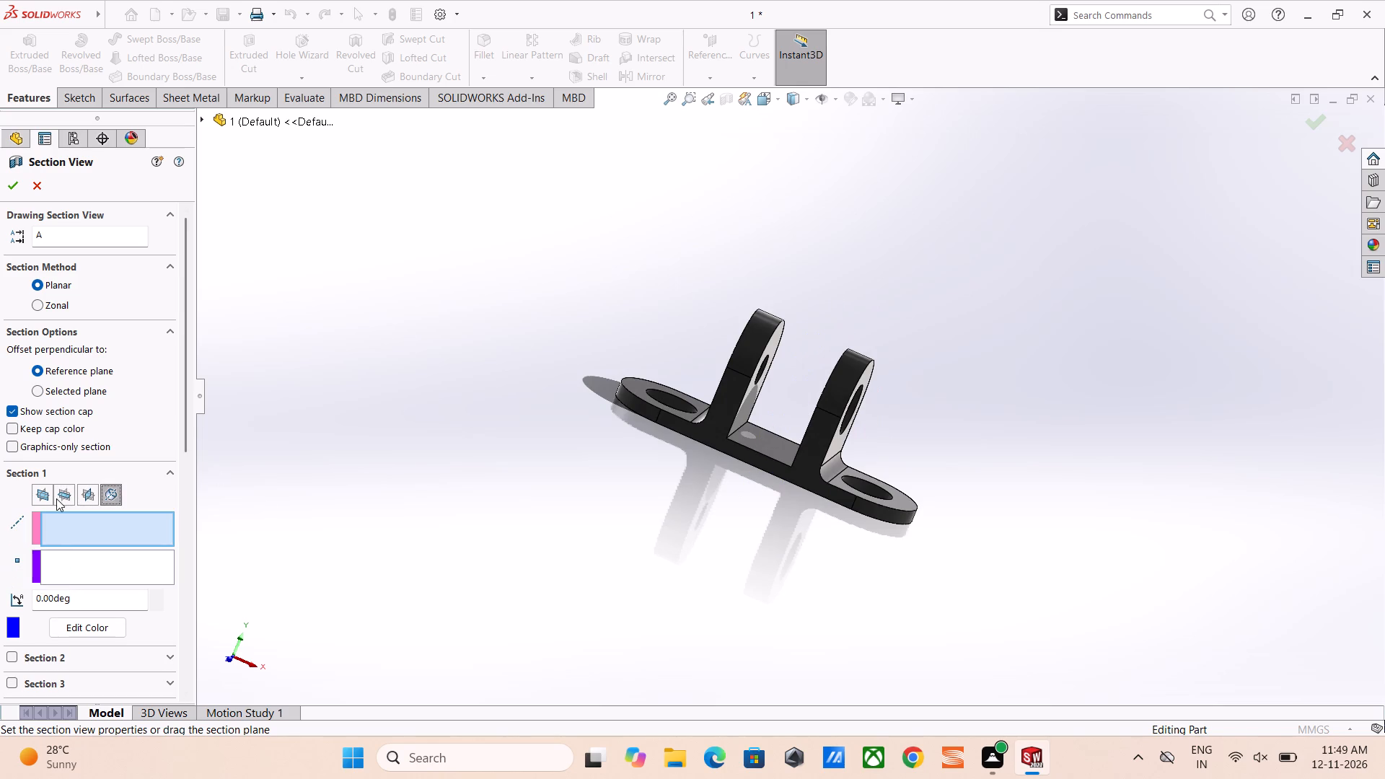
{"action": "left_click", "coordinate": [48, 496]}
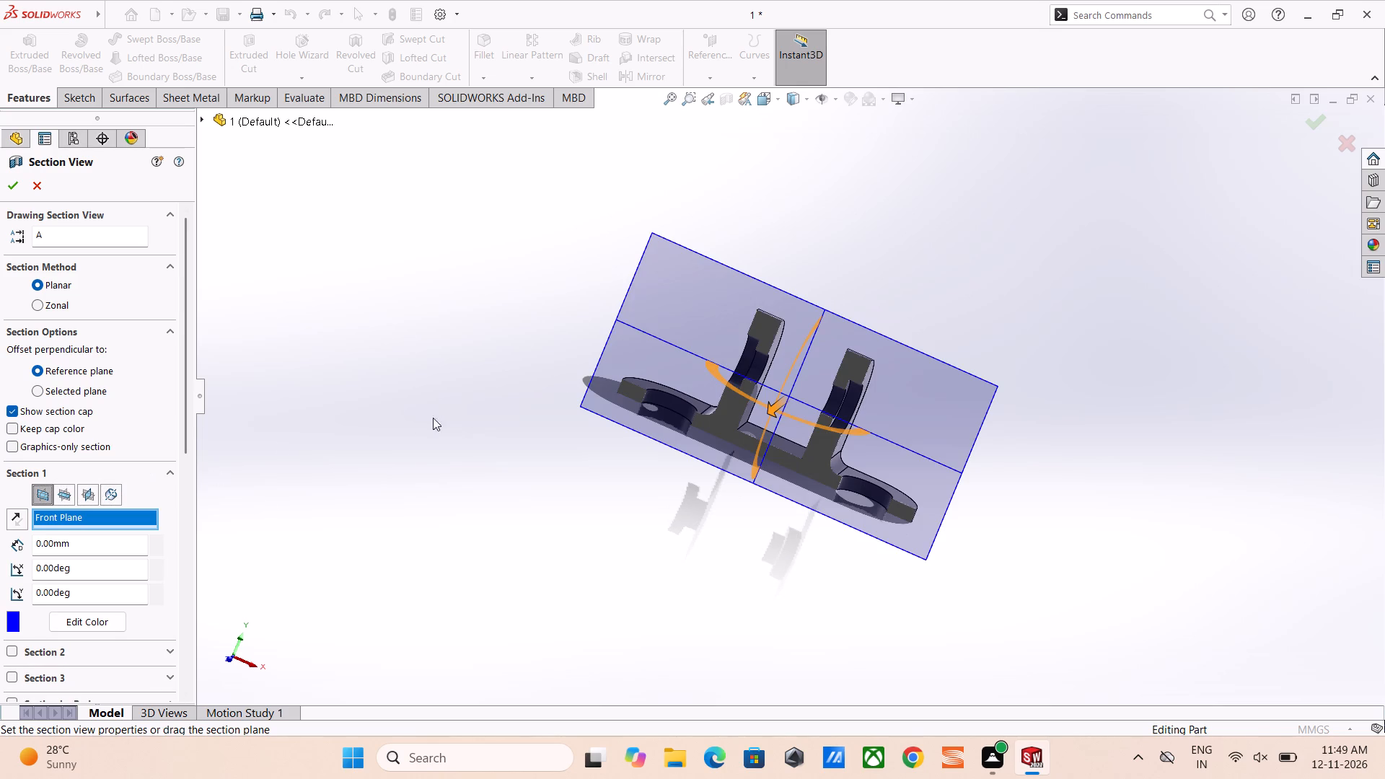
Move the Front Plane section back and forth through the bracket to examine its interior, ending at a 0 mm offset.
{"action": "left_click", "coordinate": [769, 407]}
{"action": "left_click_drag", "start_coordinate": [775, 405], "coordinate": [731, 428]}
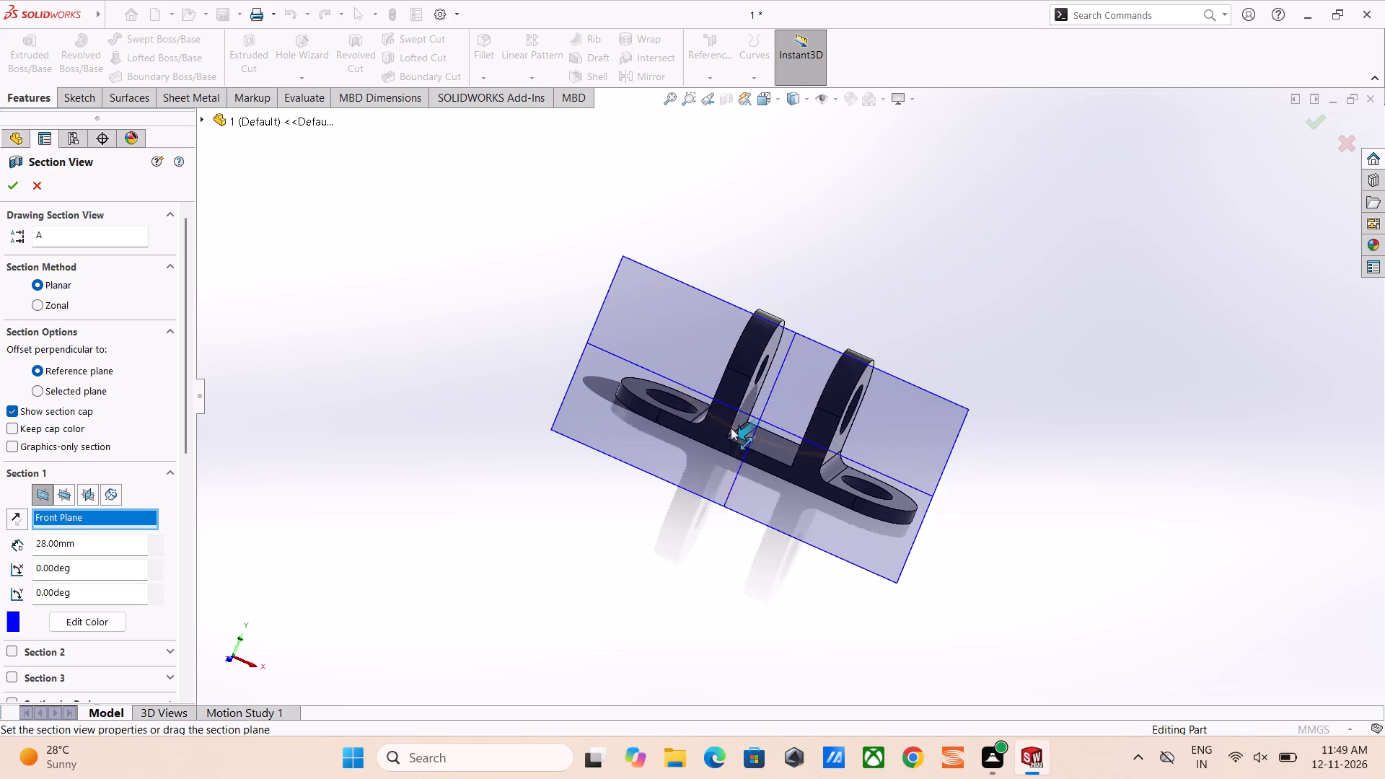
{"action": "left_click_drag", "start_coordinate": [731, 428], "coordinate": [627, 478]}
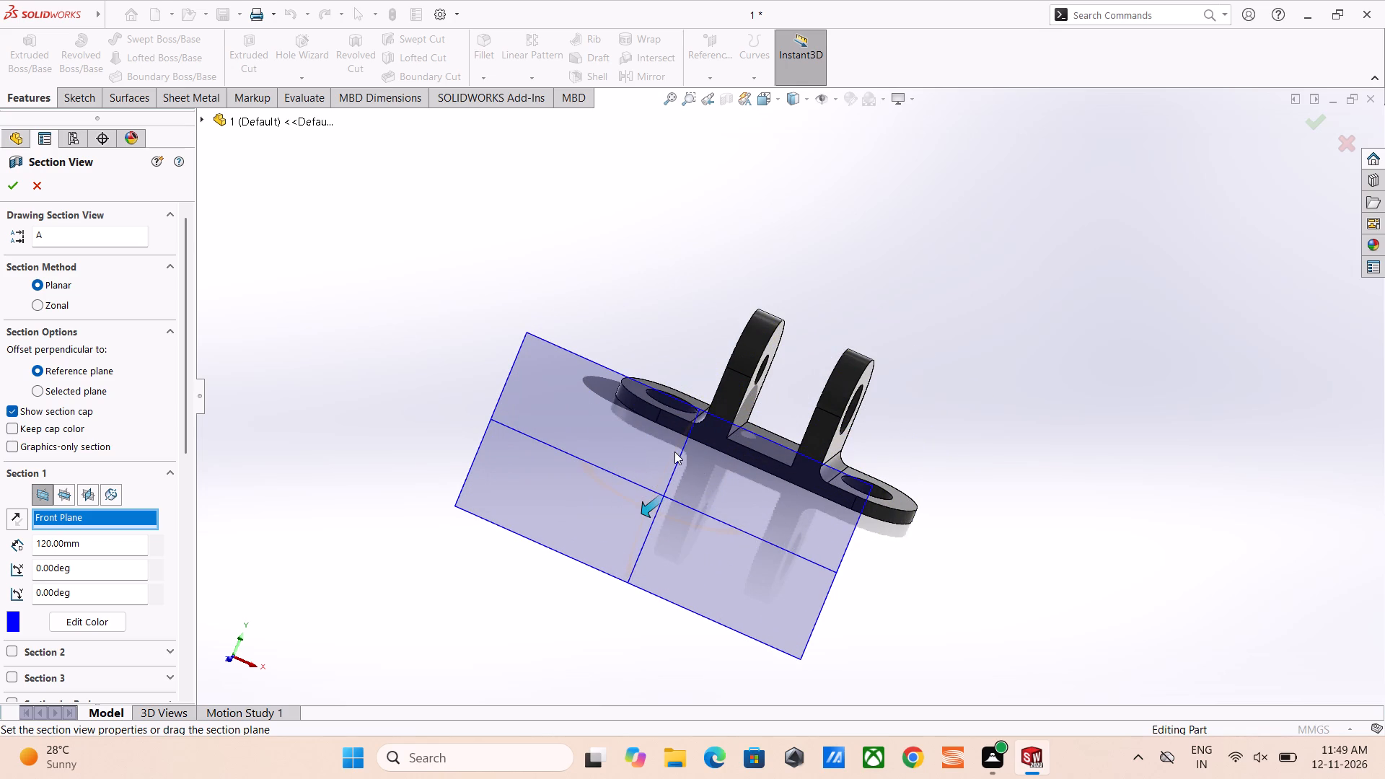
{"action": "left_click_drag", "start_coordinate": [648, 505], "coordinate": [742, 416]}
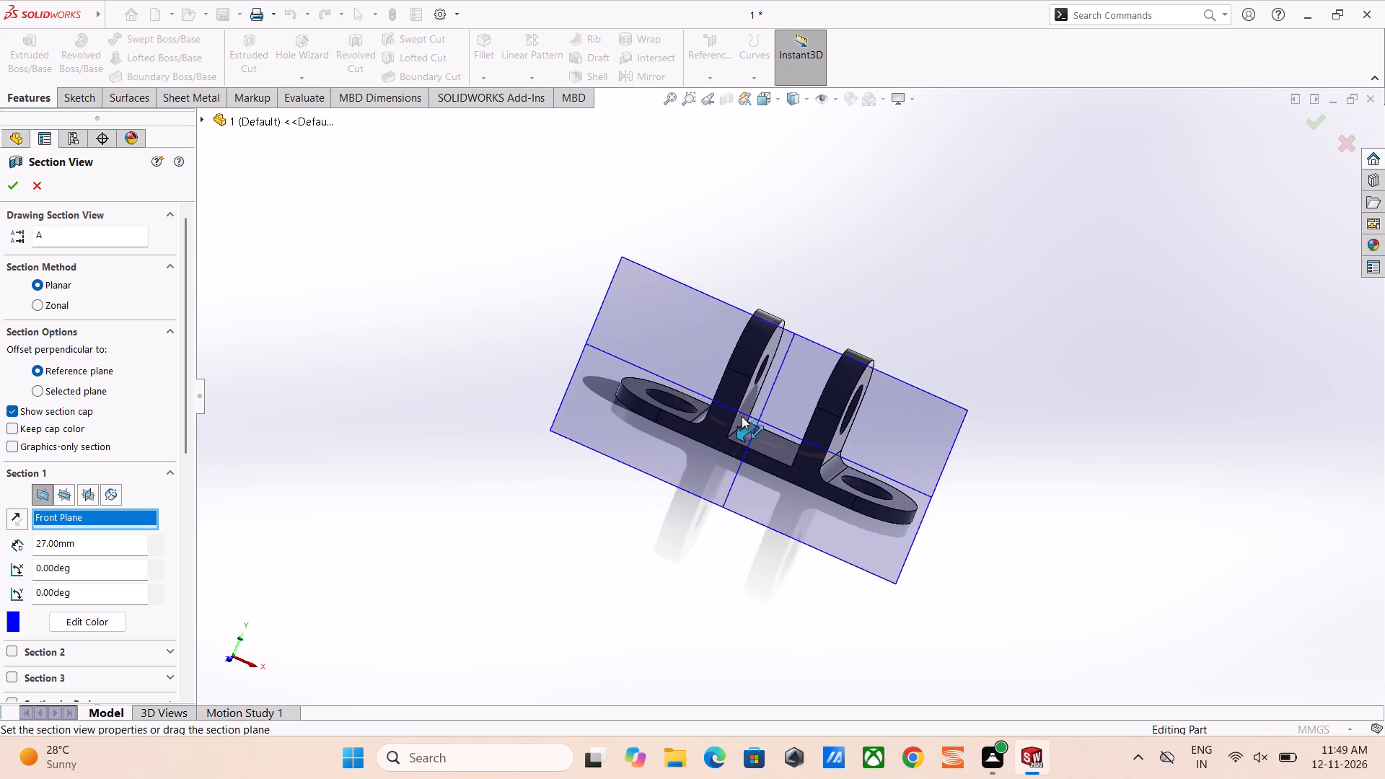
{"action": "left_click_drag", "start_coordinate": [742, 416], "coordinate": [753, 349]}
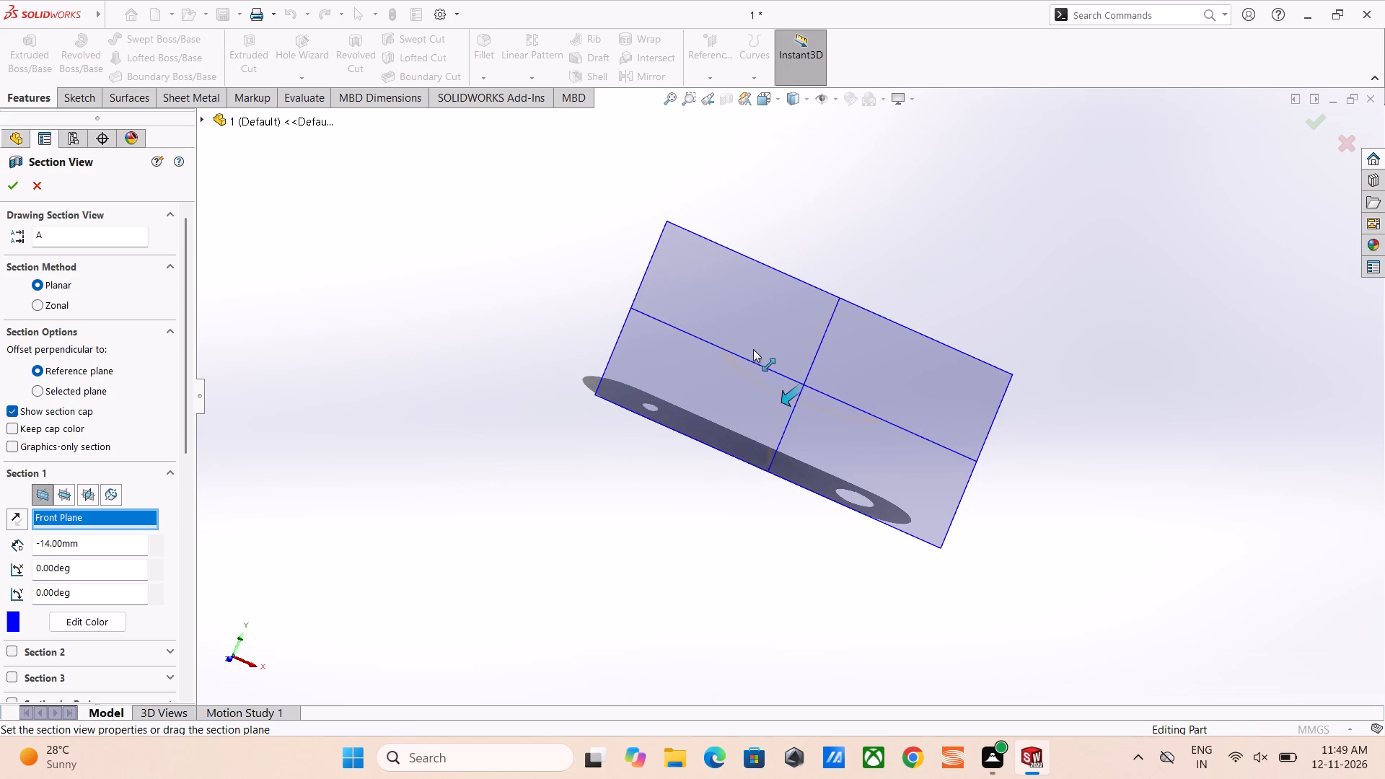
{"action": "left_click_drag", "start_coordinate": [753, 349], "coordinate": [714, 382]}
{"action": "scroll", "coordinate": [784, 342], "scroll_direction": "down", "scroll_amount": 1}
{"action": "middle_click_drag", "start_coordinate": [784, 342], "coordinate": [920, 532]}
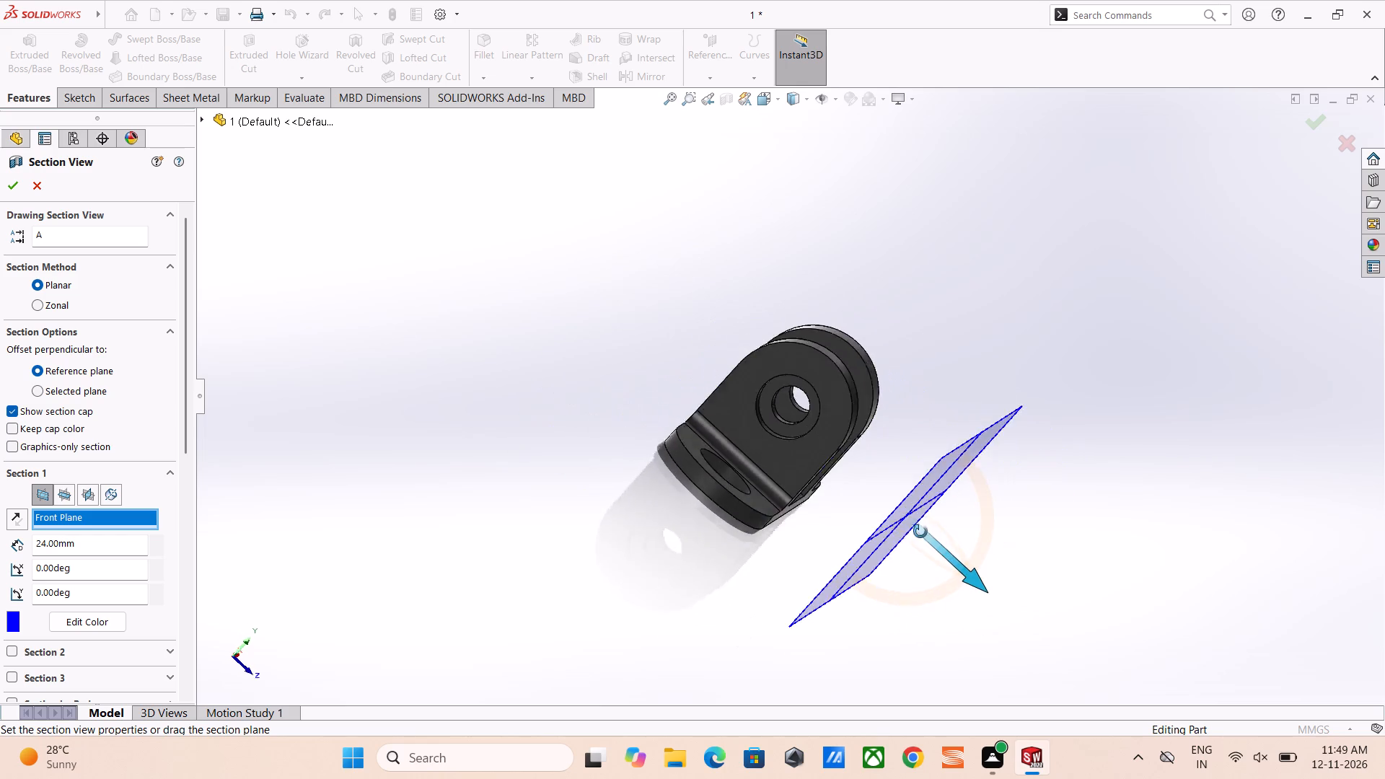
{"action": "middle_click_drag", "start_coordinate": [920, 532], "coordinate": [921, 532]}
{"action": "left_click_drag", "start_coordinate": [970, 571], "coordinate": [853, 490]}
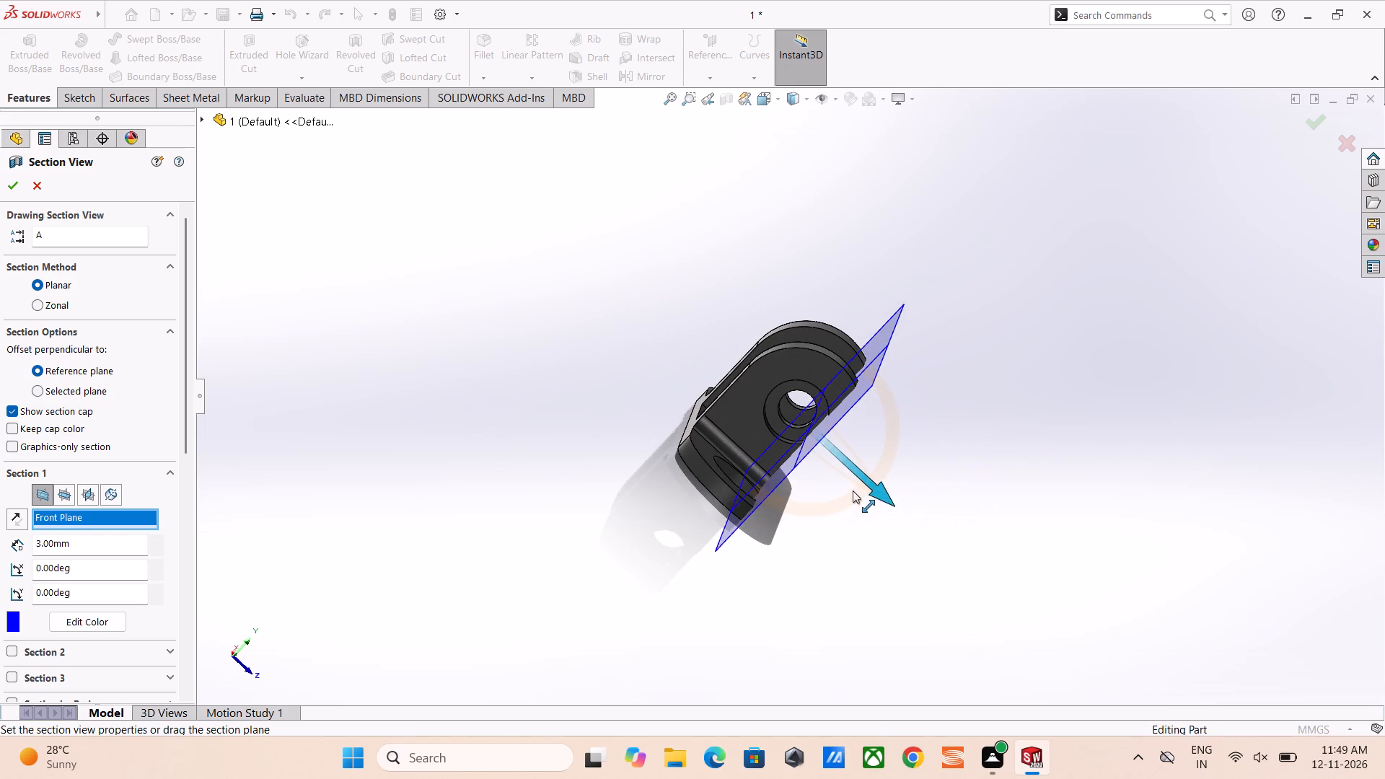
{"action": "left_click_drag", "start_coordinate": [853, 490], "coordinate": [834, 479]}
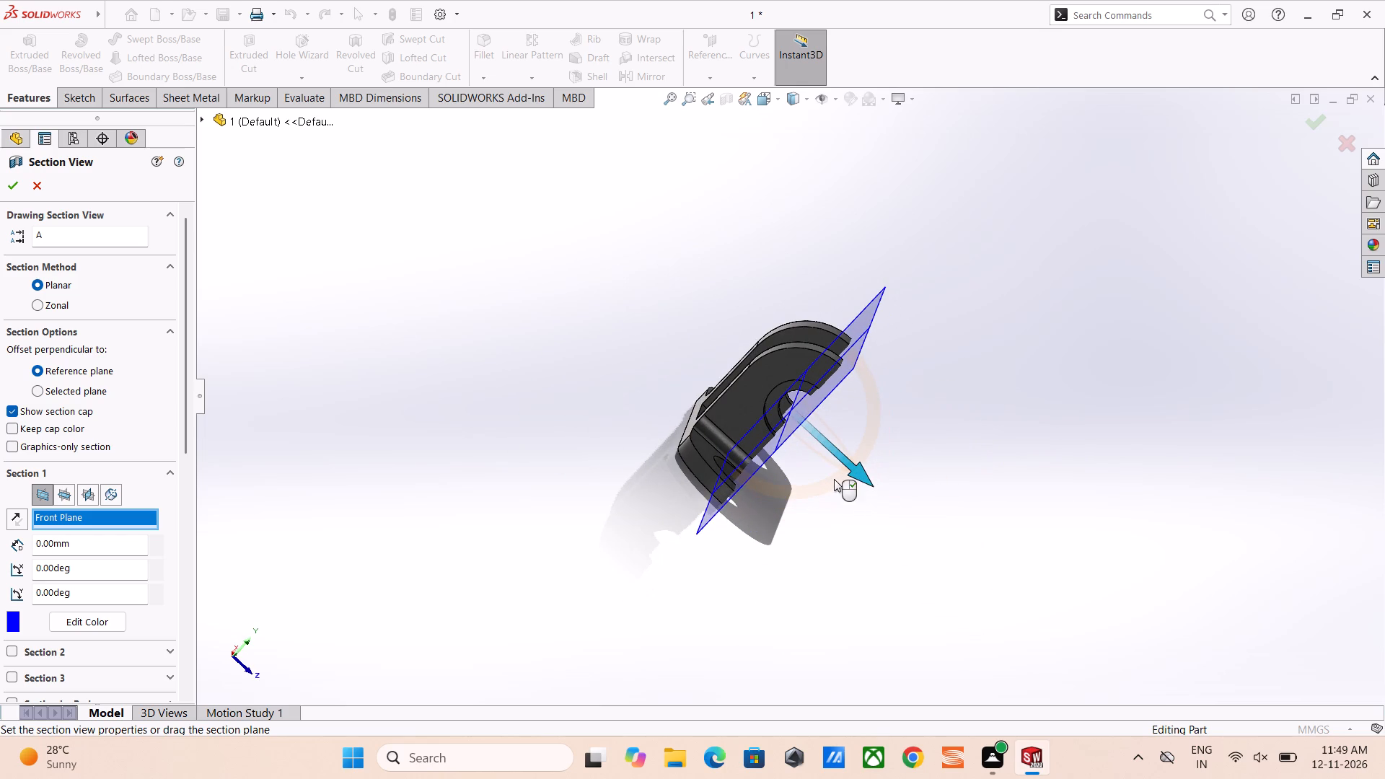
{"action": "left_click", "coordinate": [957, 537]}
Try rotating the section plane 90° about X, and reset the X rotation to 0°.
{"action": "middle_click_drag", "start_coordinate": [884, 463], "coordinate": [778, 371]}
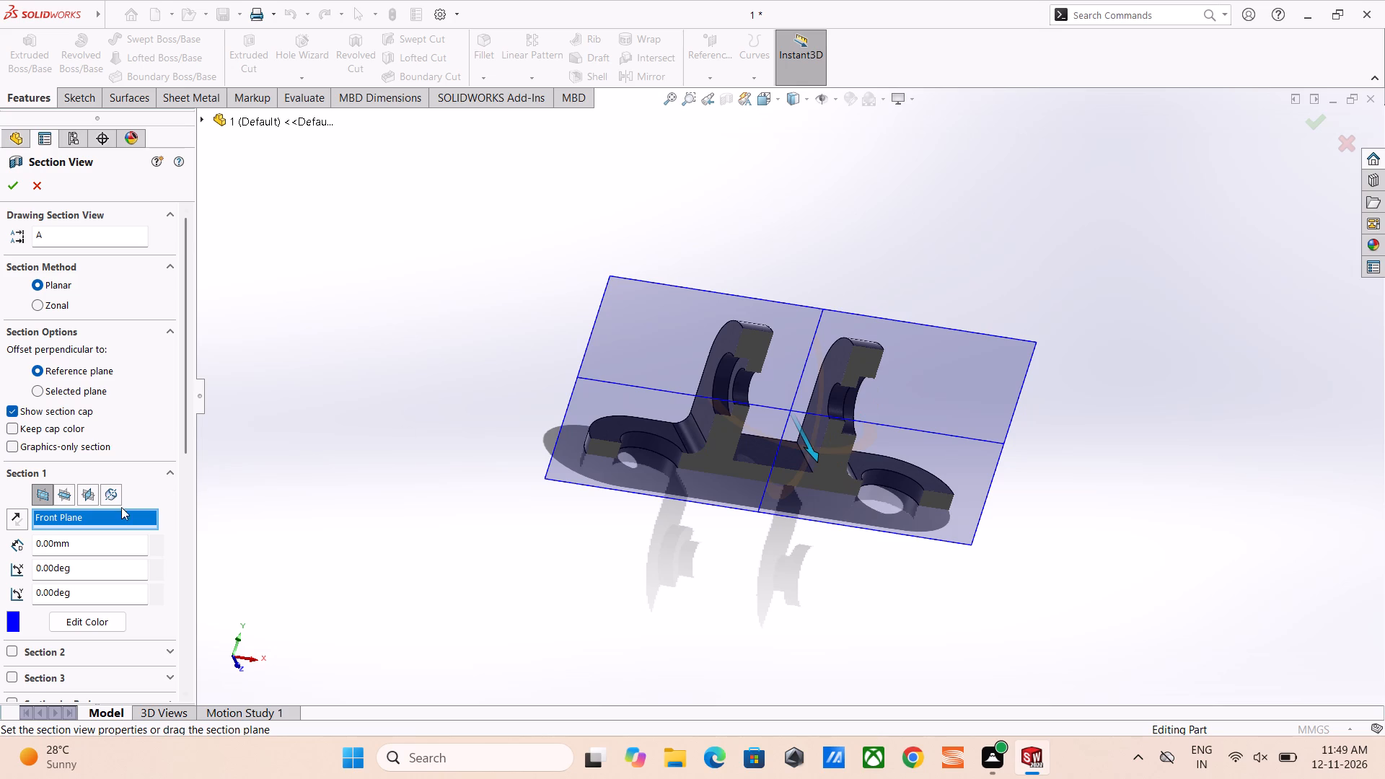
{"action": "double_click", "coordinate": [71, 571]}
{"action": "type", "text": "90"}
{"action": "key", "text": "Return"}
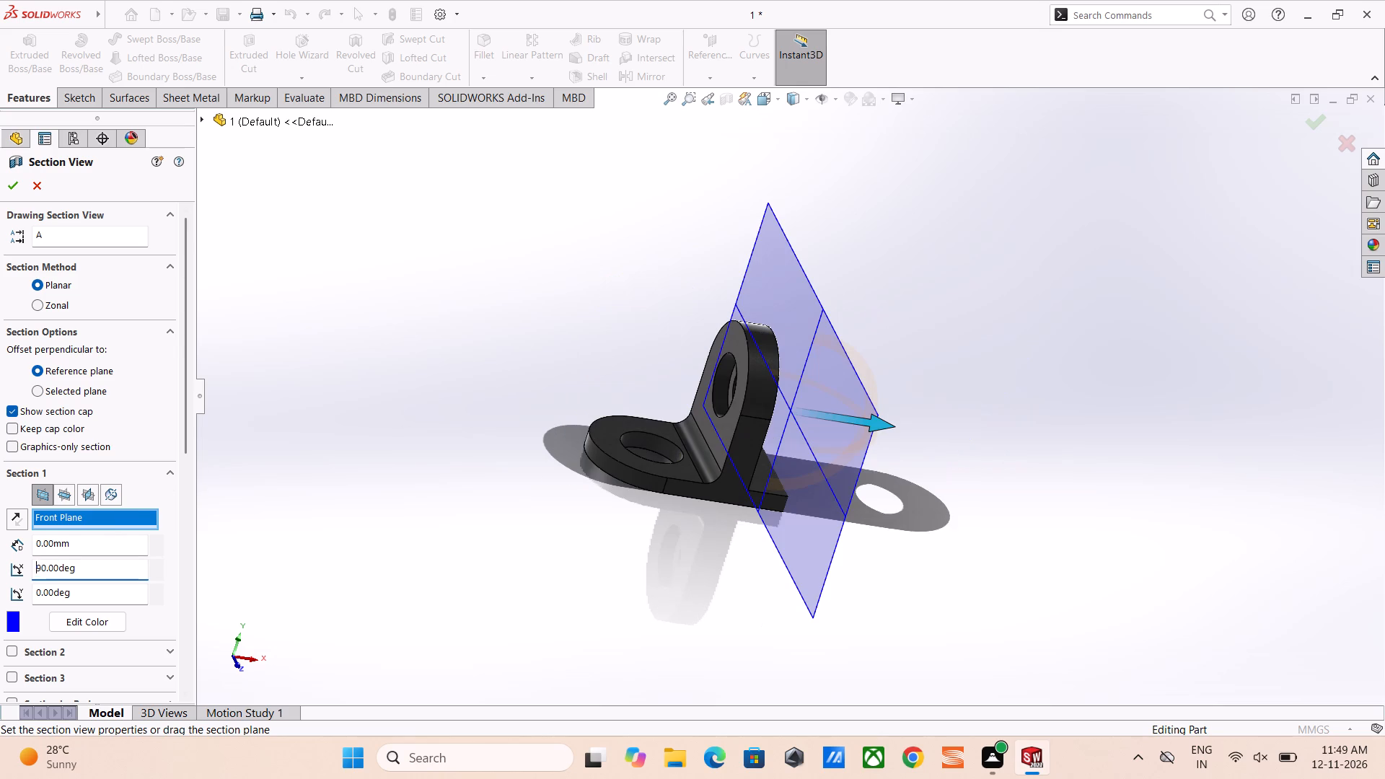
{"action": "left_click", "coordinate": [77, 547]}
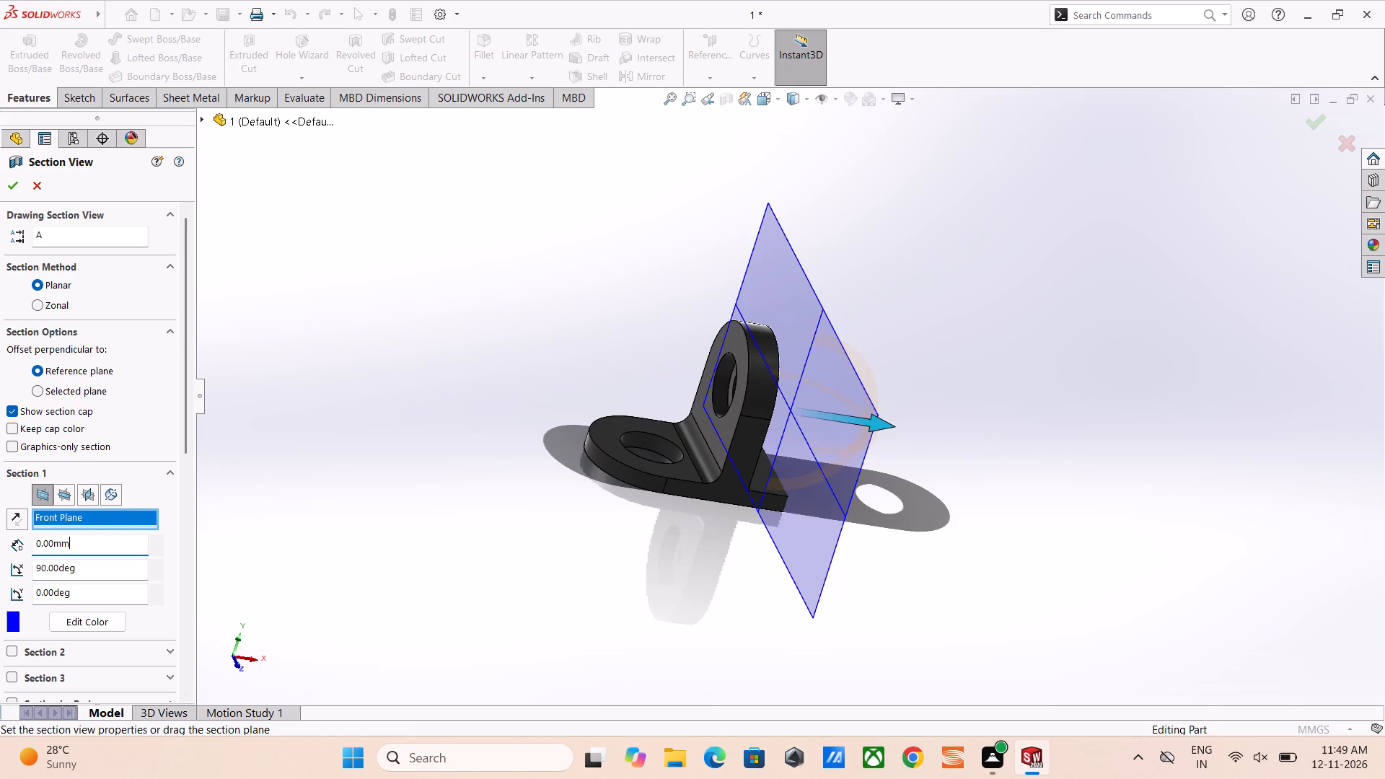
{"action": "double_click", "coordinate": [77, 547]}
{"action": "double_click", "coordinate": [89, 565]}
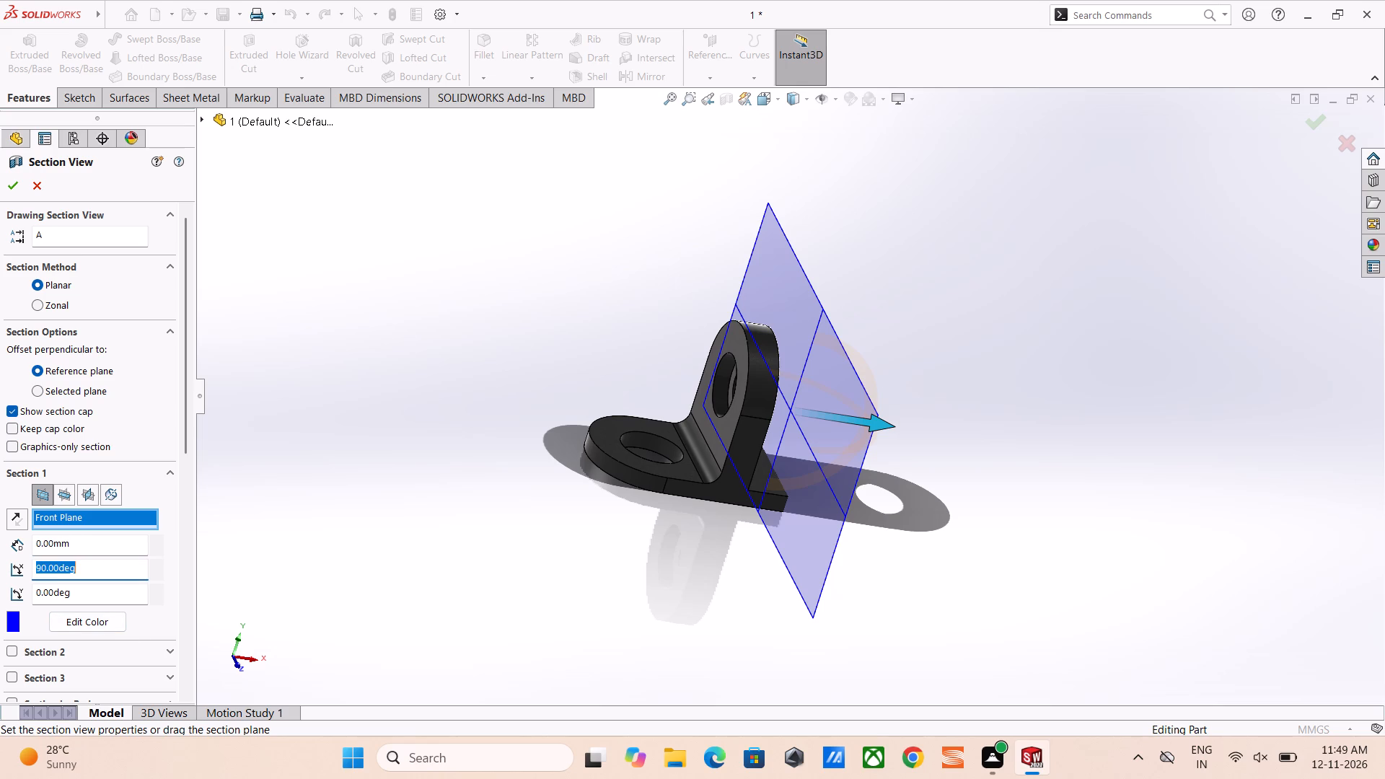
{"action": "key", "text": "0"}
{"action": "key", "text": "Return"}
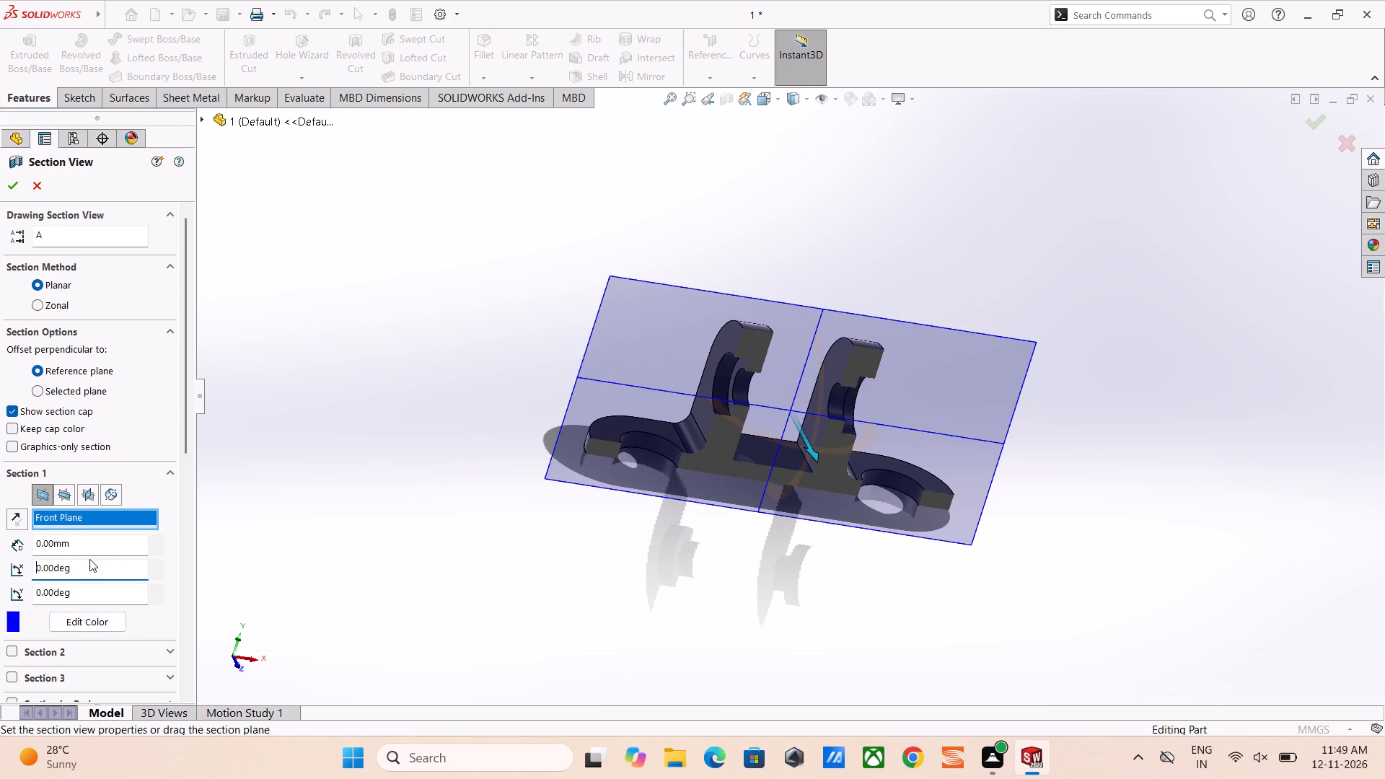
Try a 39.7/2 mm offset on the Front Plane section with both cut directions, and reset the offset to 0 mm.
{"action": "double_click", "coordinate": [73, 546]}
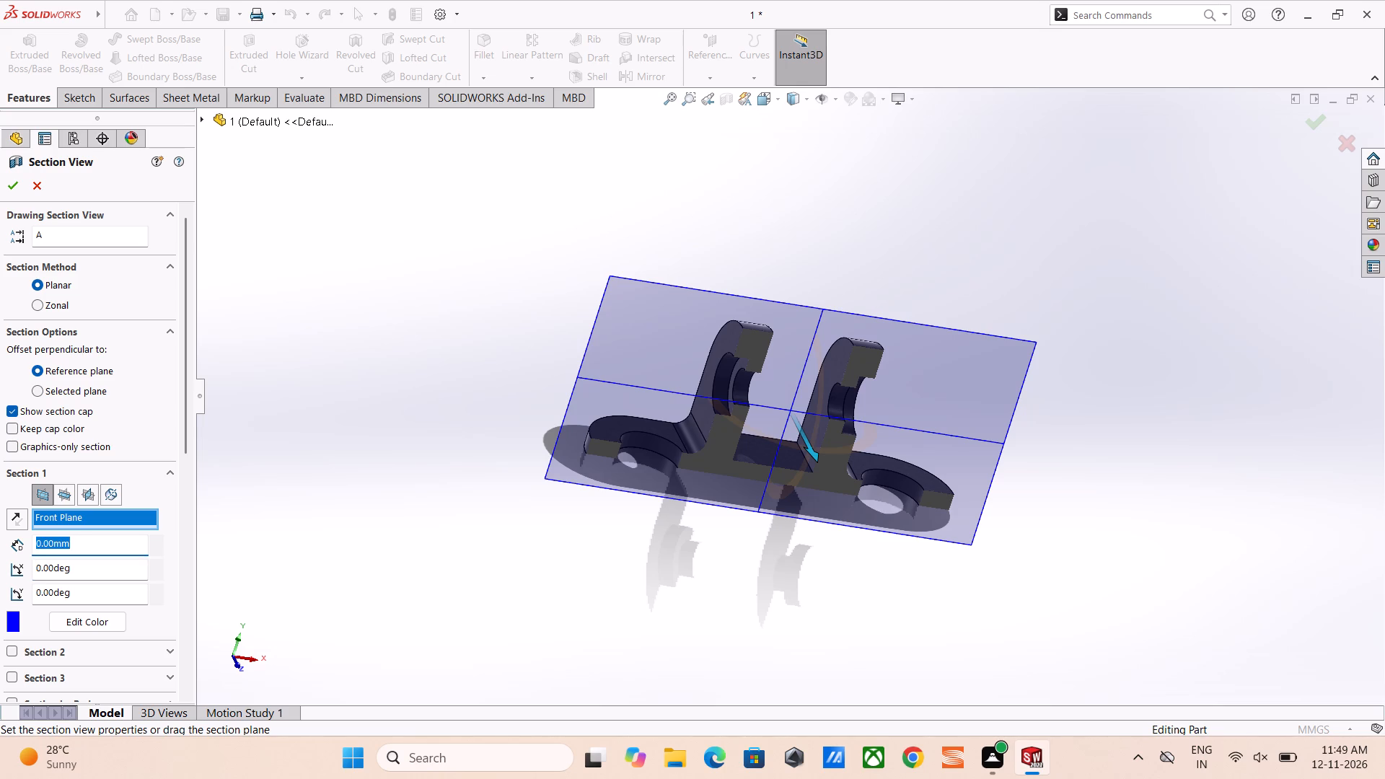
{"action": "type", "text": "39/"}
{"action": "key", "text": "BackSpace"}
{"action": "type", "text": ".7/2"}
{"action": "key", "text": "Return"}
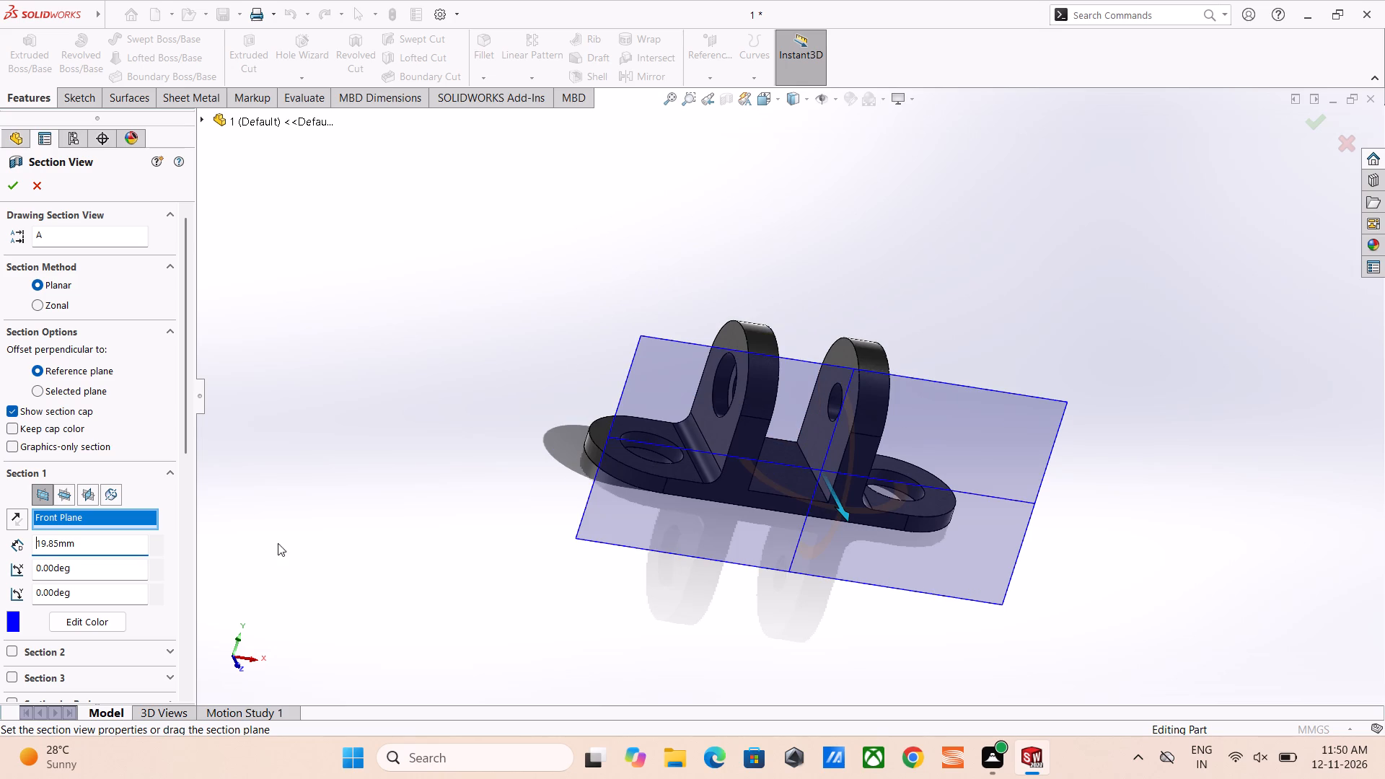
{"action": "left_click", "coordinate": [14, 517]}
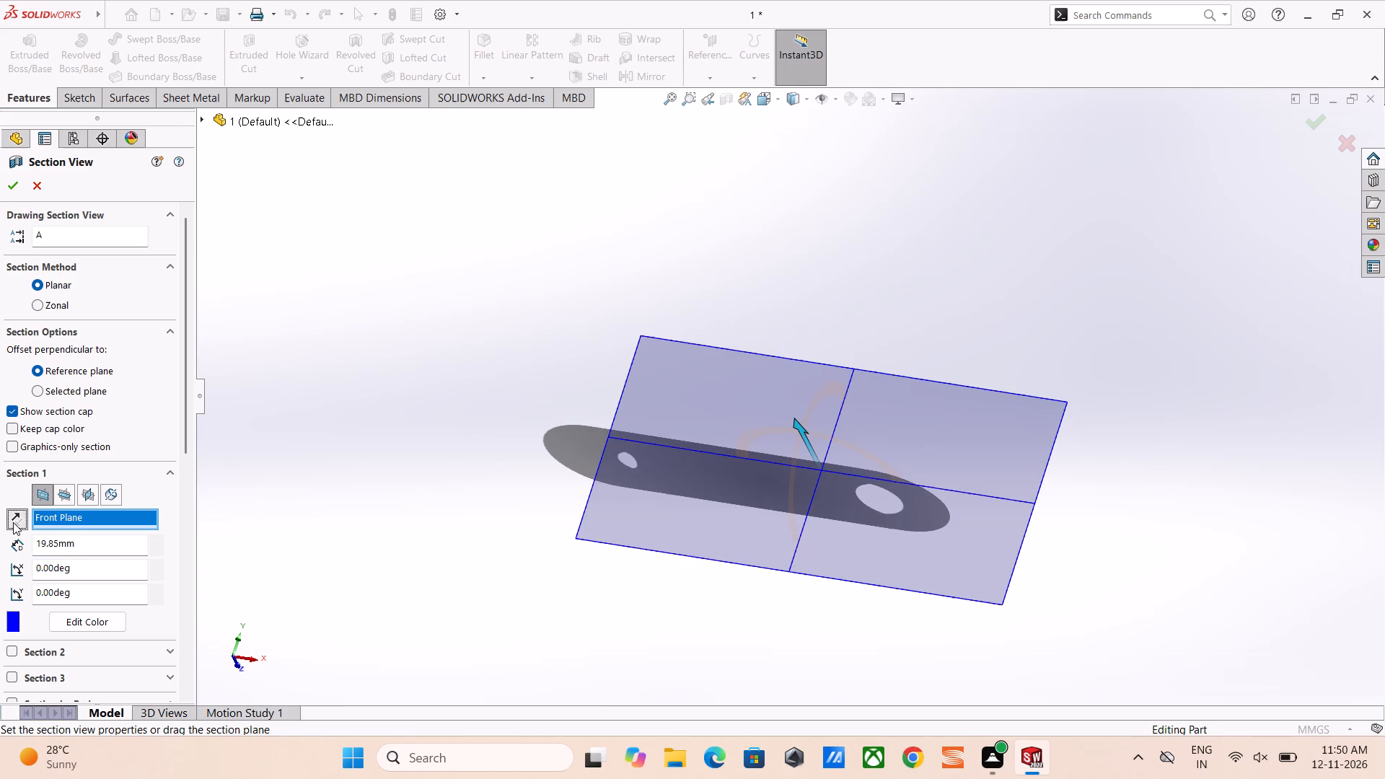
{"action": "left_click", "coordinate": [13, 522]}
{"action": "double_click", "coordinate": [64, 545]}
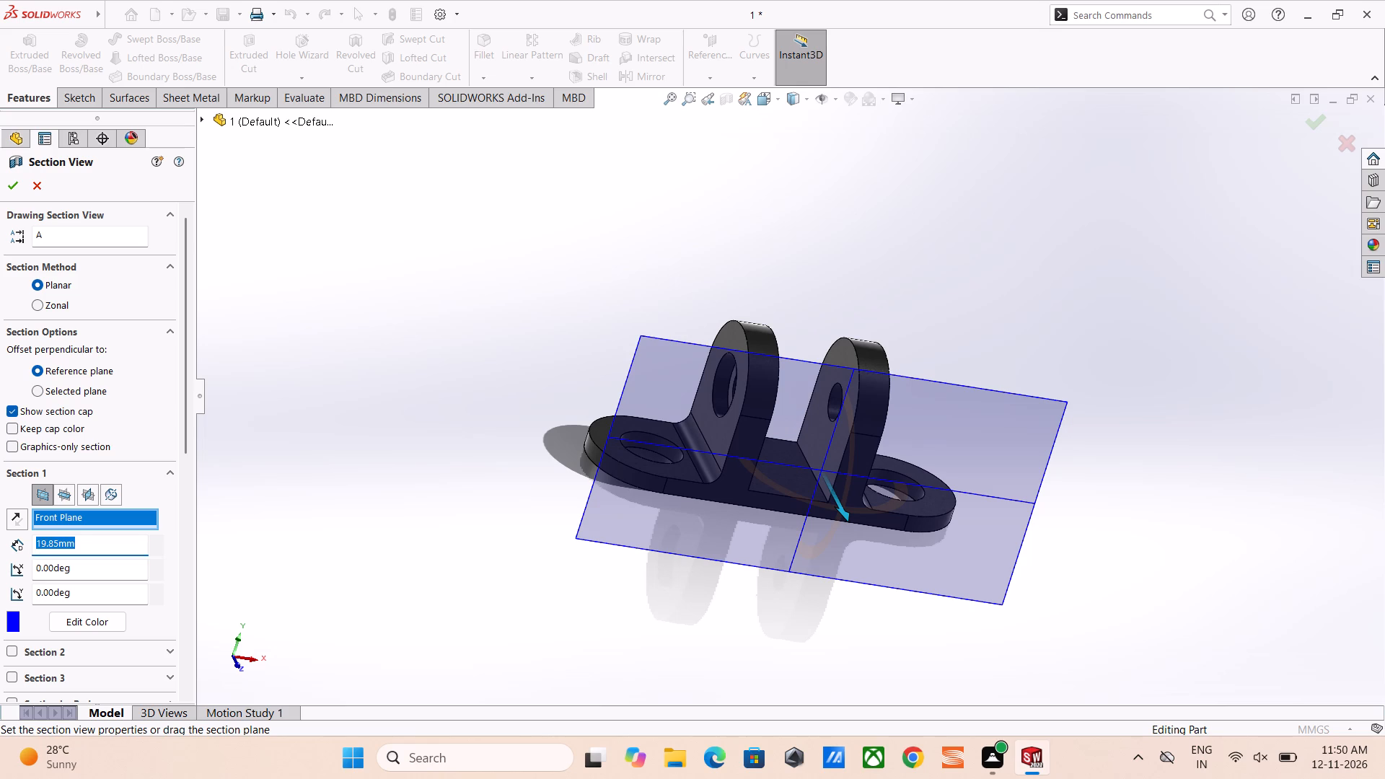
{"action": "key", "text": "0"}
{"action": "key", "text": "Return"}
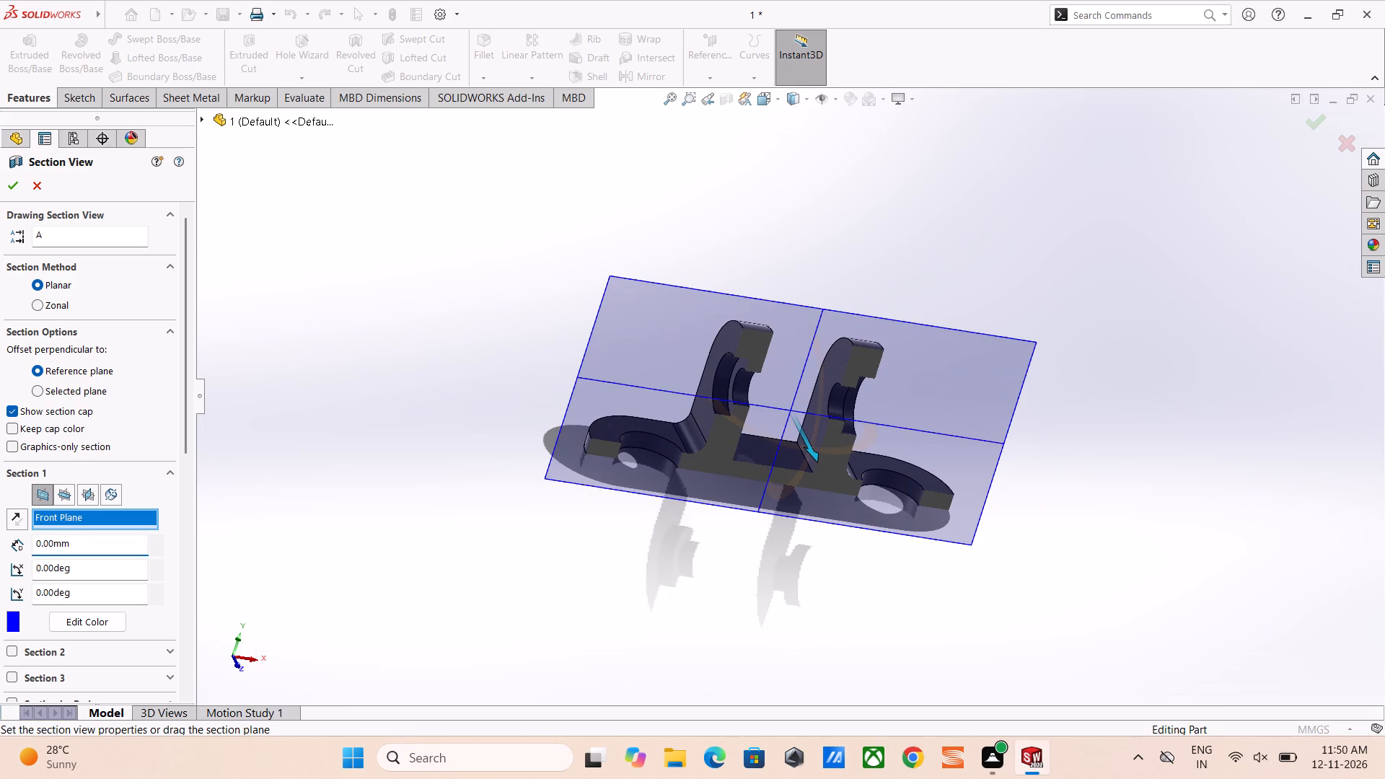
Compare the section on the Top Plane, Right Plane and a custom-defined plane, return it to the Front Plane, and examine the cut from several angles.
{"action": "left_click", "coordinate": [72, 495]}
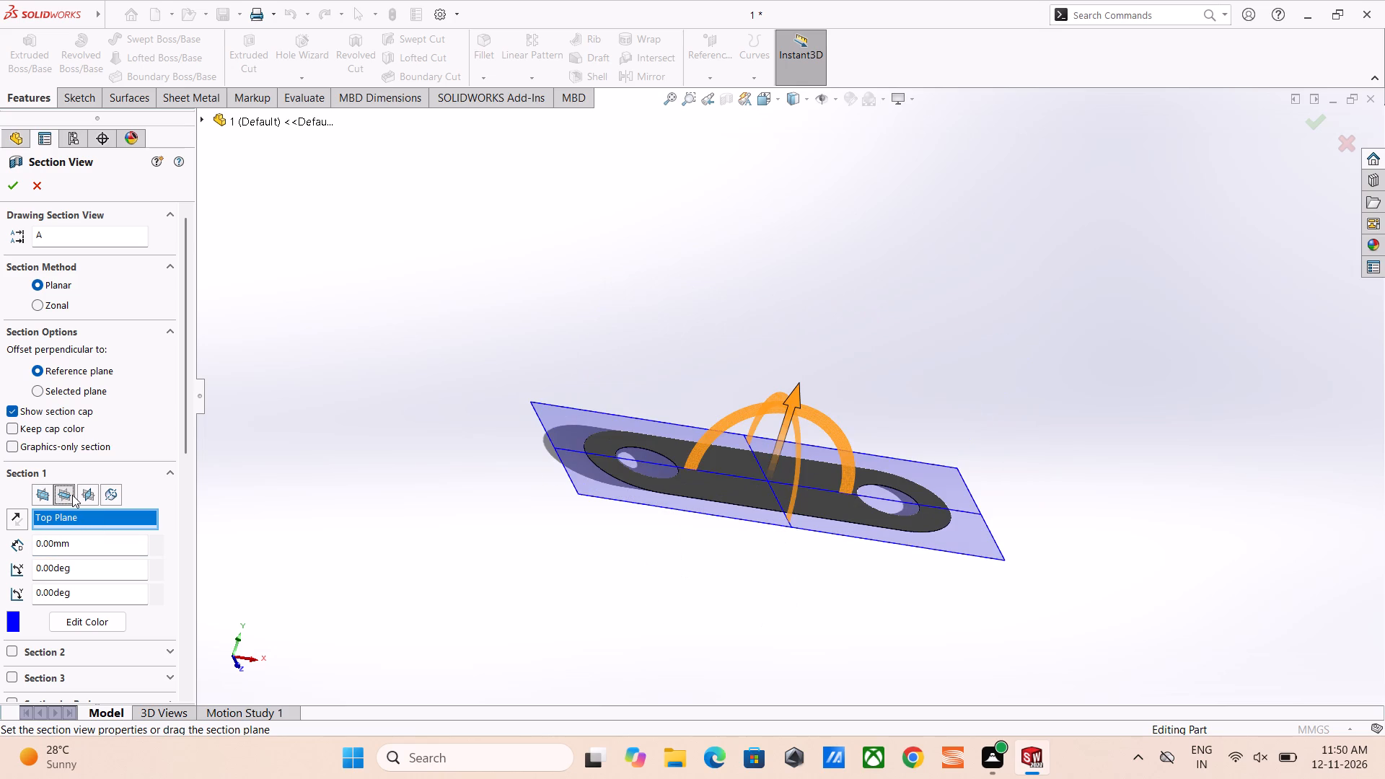
{"action": "left_click", "coordinate": [85, 495]}
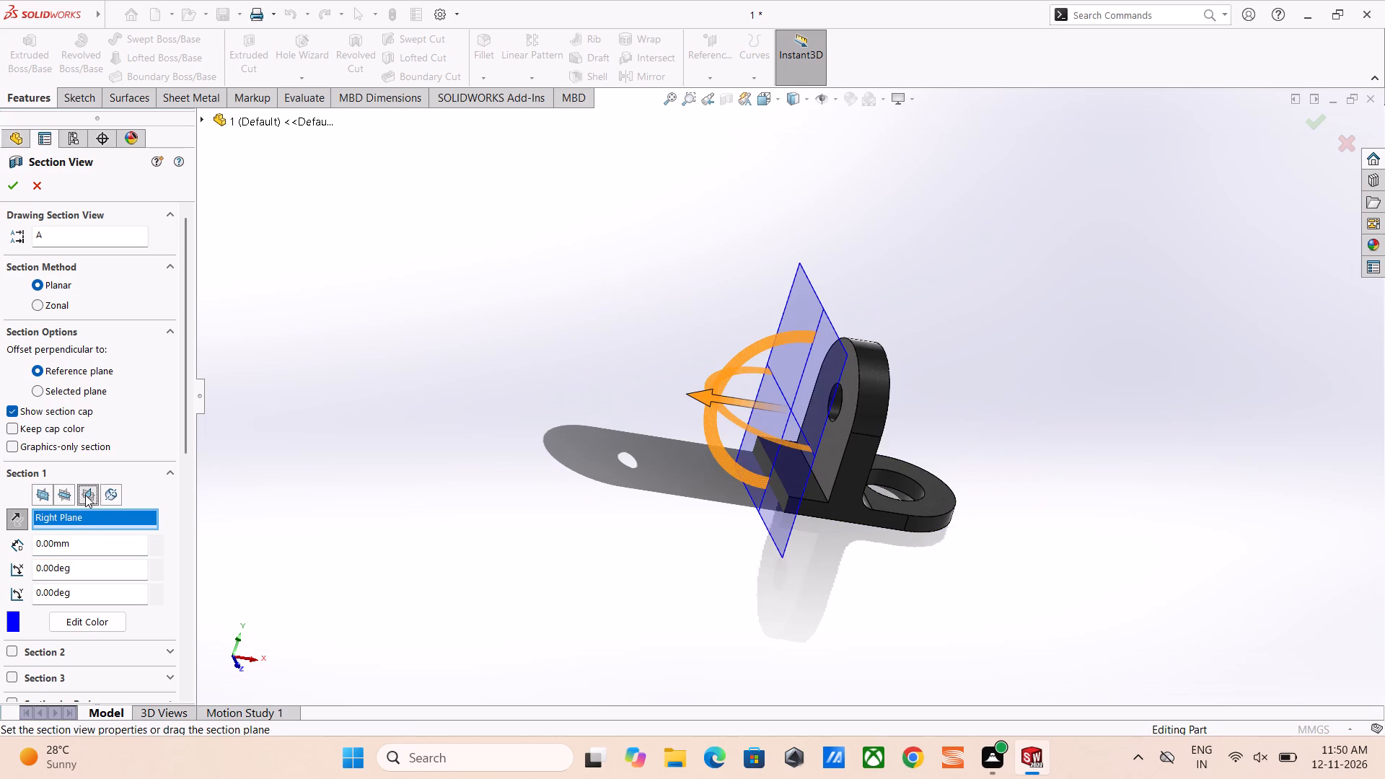
{"action": "left_click", "coordinate": [109, 496]}
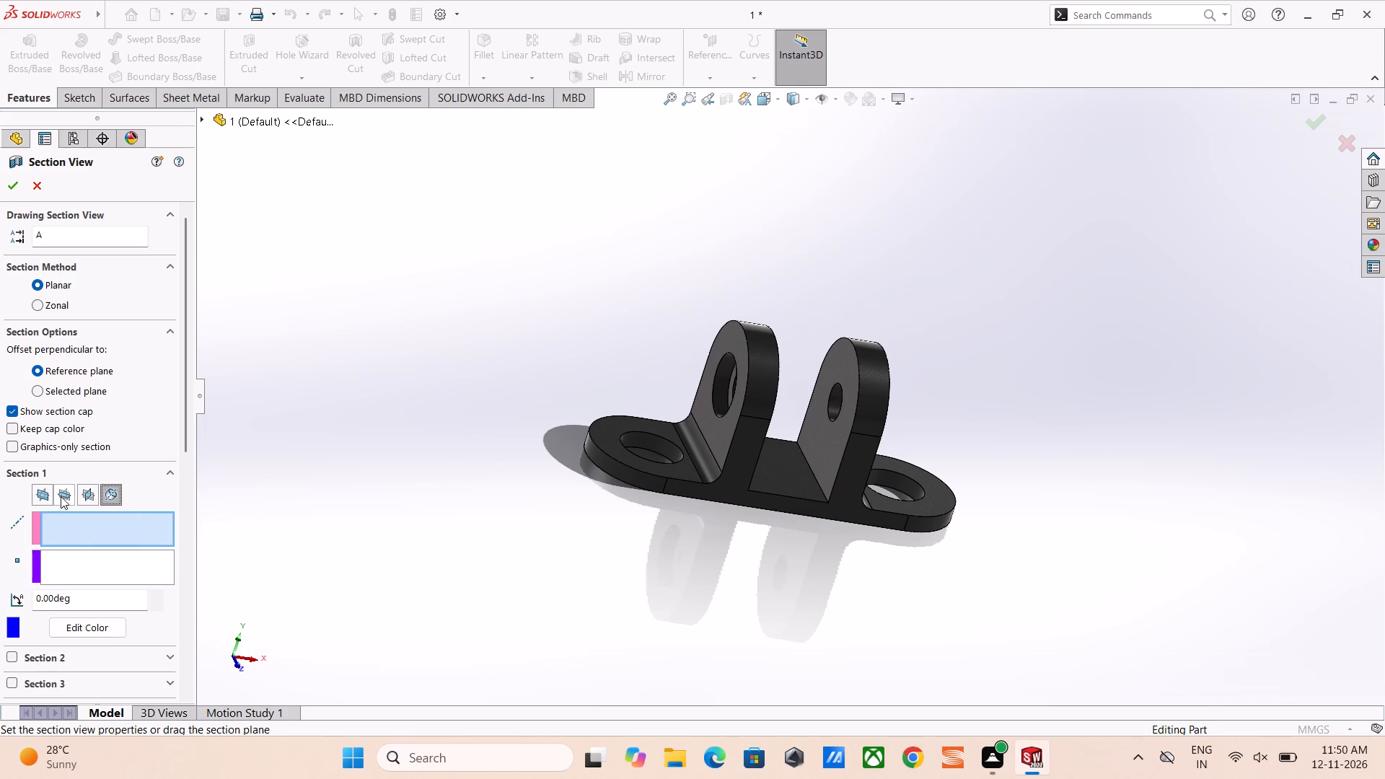
{"action": "left_click", "coordinate": [42, 490]}
{"action": "left_click", "coordinate": [447, 513]}
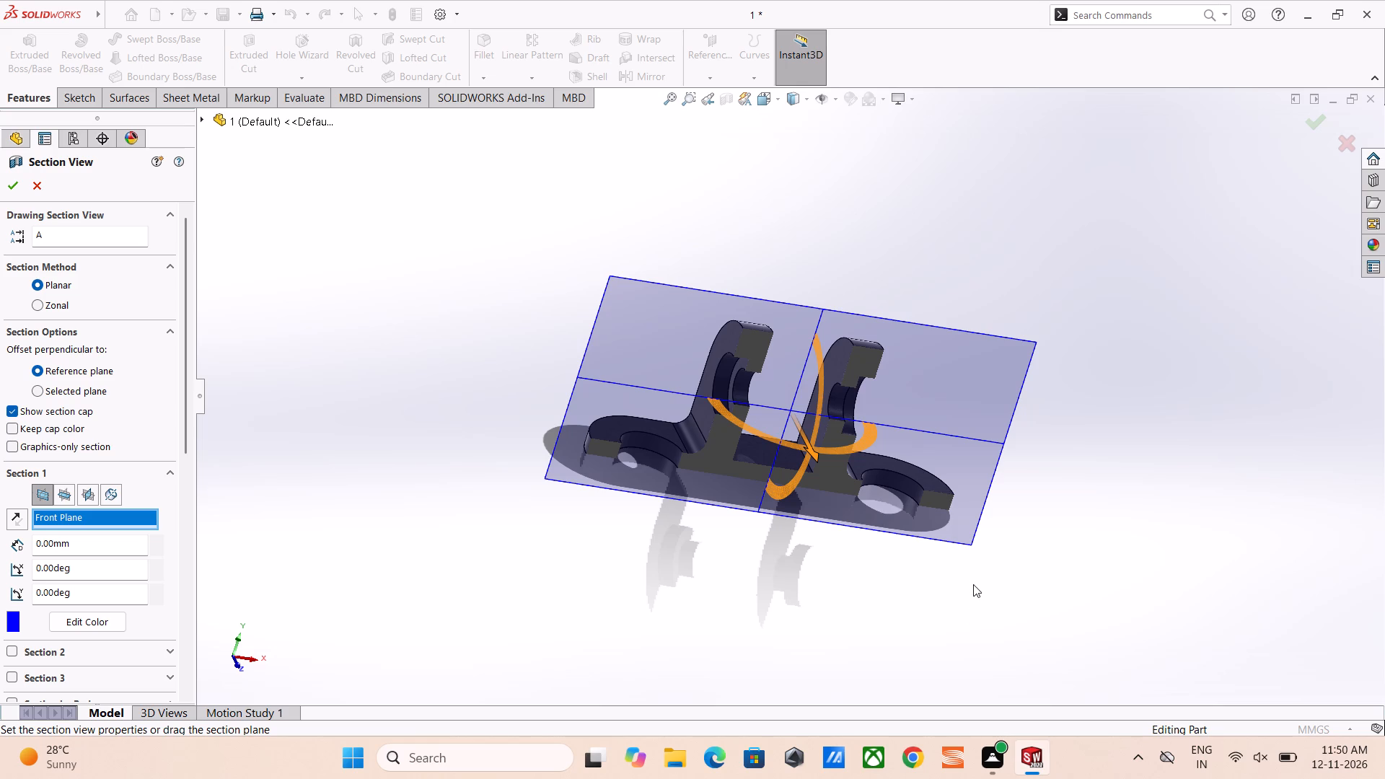
{"action": "middle_click_drag", "start_coordinate": [955, 588], "coordinate": [927, 507]}
{"action": "middle_click_drag", "start_coordinate": [861, 598], "coordinate": [861, 563]}
{"action": "scroll", "coordinate": [861, 598], "scroll_direction": "up", "scroll_amount": 1}
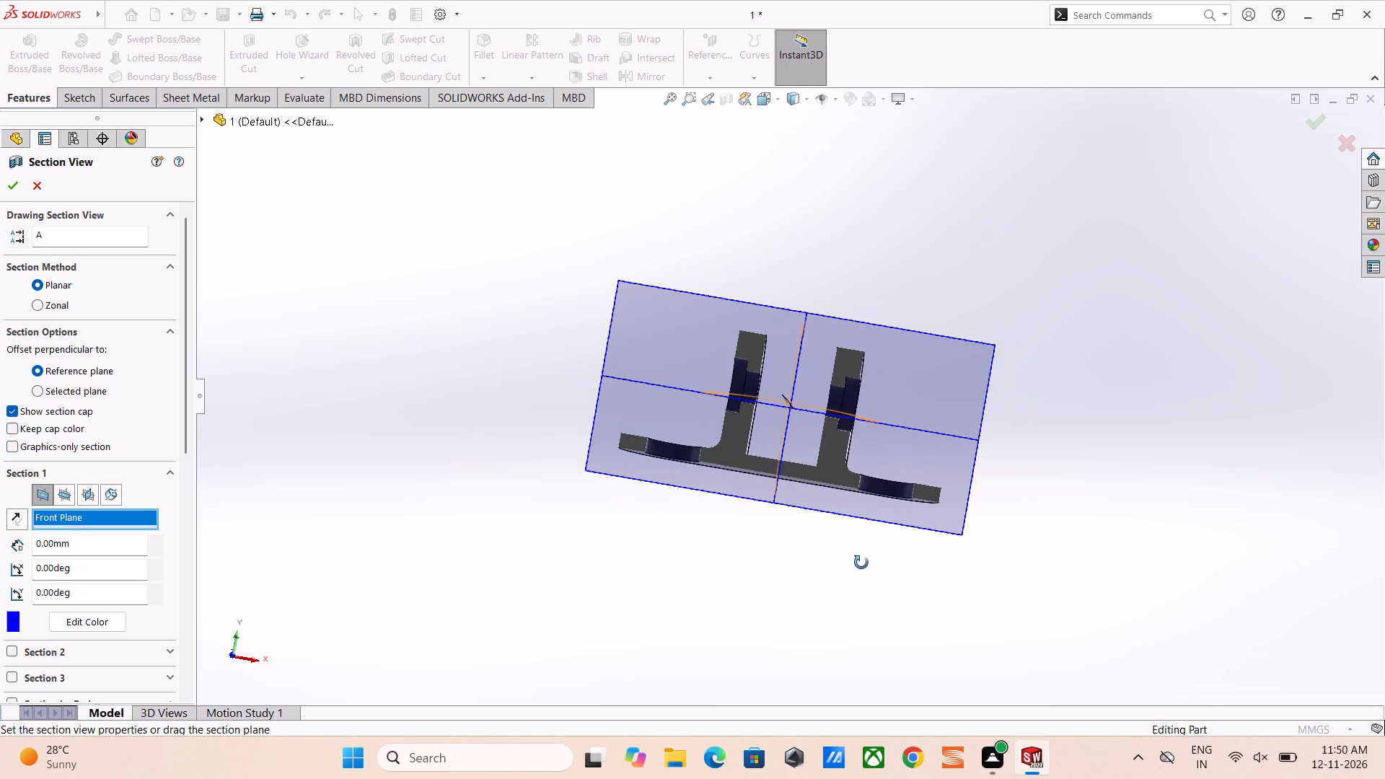
{"action": "middle_click_drag", "start_coordinate": [861, 563], "coordinate": [968, 660]}
{"action": "middle_click_drag", "start_coordinate": [936, 680], "coordinate": [867, 665]}
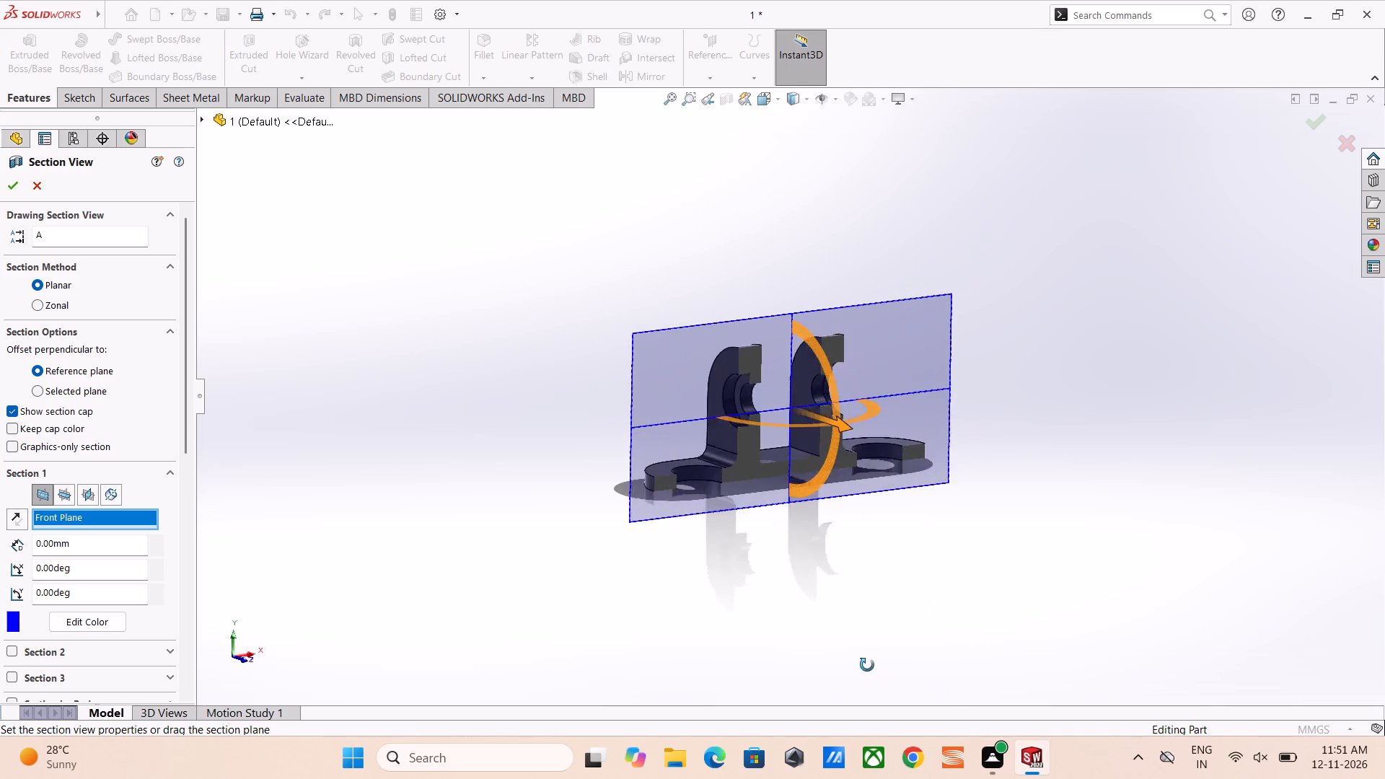
{"action": "middle_click_drag", "start_coordinate": [867, 665], "coordinate": [840, 679]}
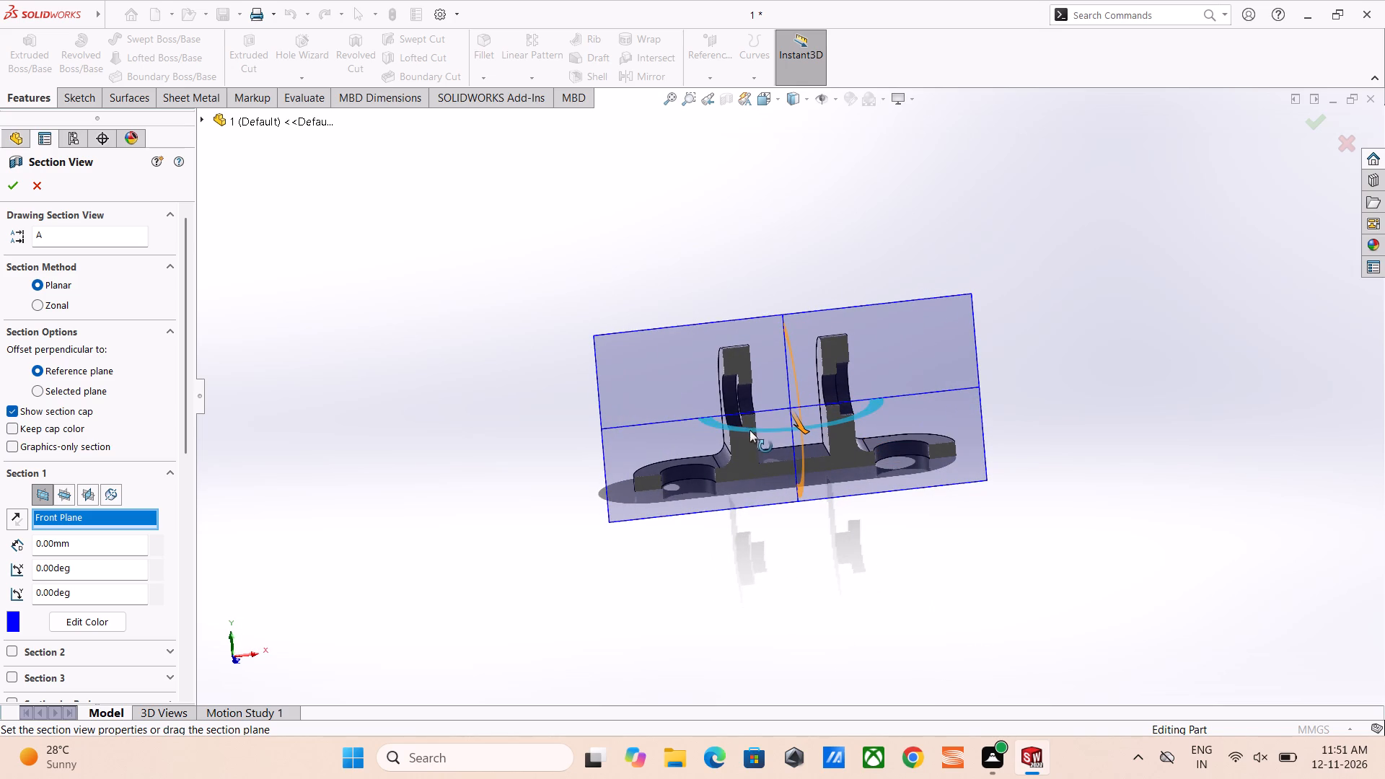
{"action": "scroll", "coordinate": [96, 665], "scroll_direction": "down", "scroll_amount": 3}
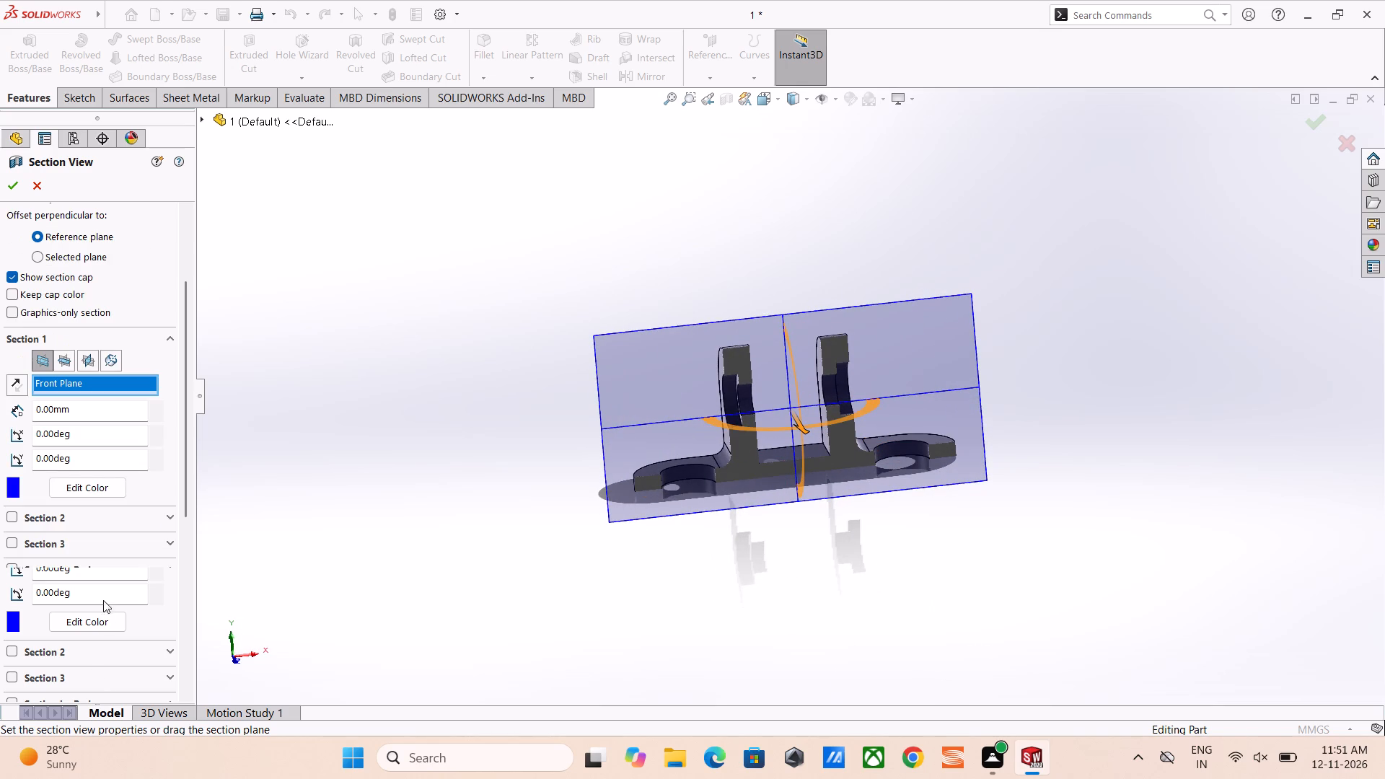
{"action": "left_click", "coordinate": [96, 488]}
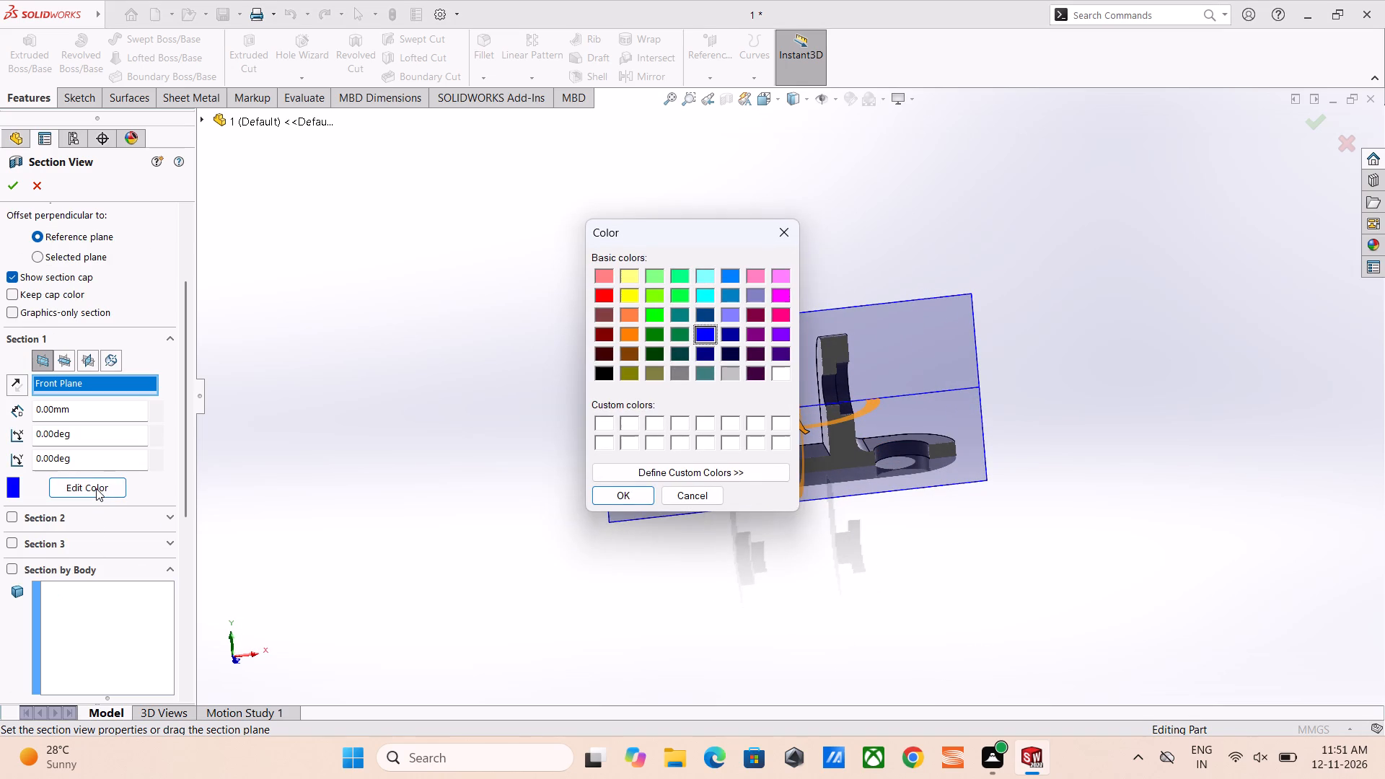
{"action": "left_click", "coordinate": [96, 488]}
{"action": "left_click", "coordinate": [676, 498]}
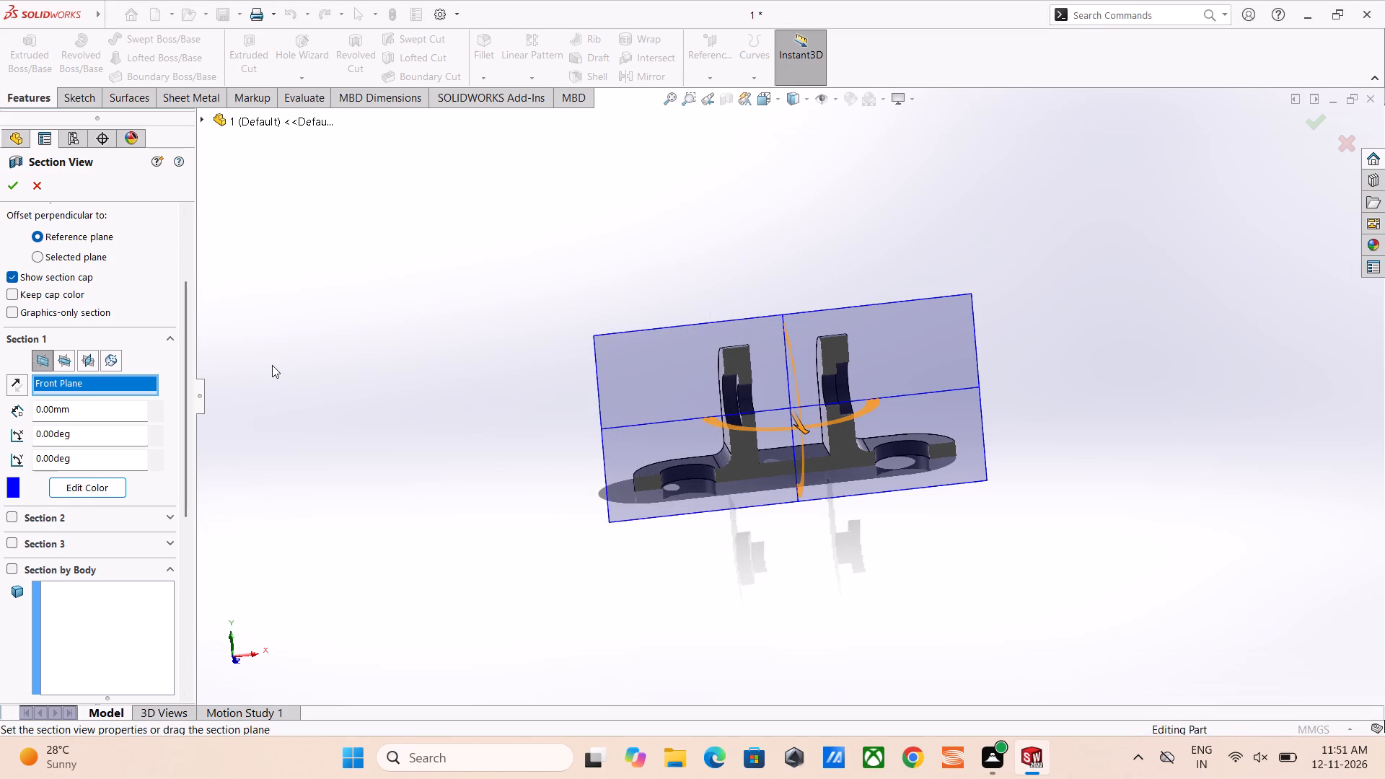
Try a second section on the Front, Top and Right Planes alongside the Front Plane section, and cancel the section view.
{"action": "left_click", "coordinate": [66, 519]}
{"action": "left_click", "coordinate": [85, 560]}
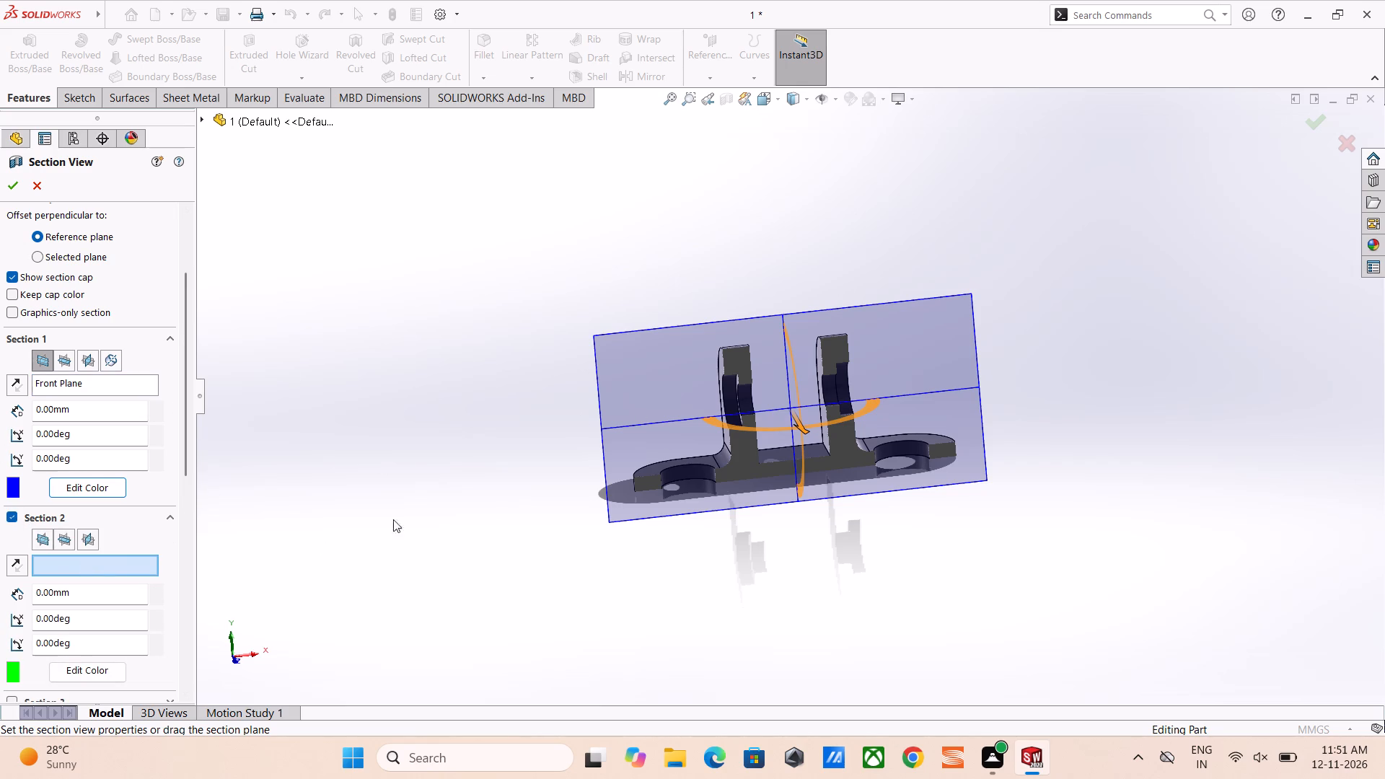
{"action": "left_click", "coordinate": [38, 540]}
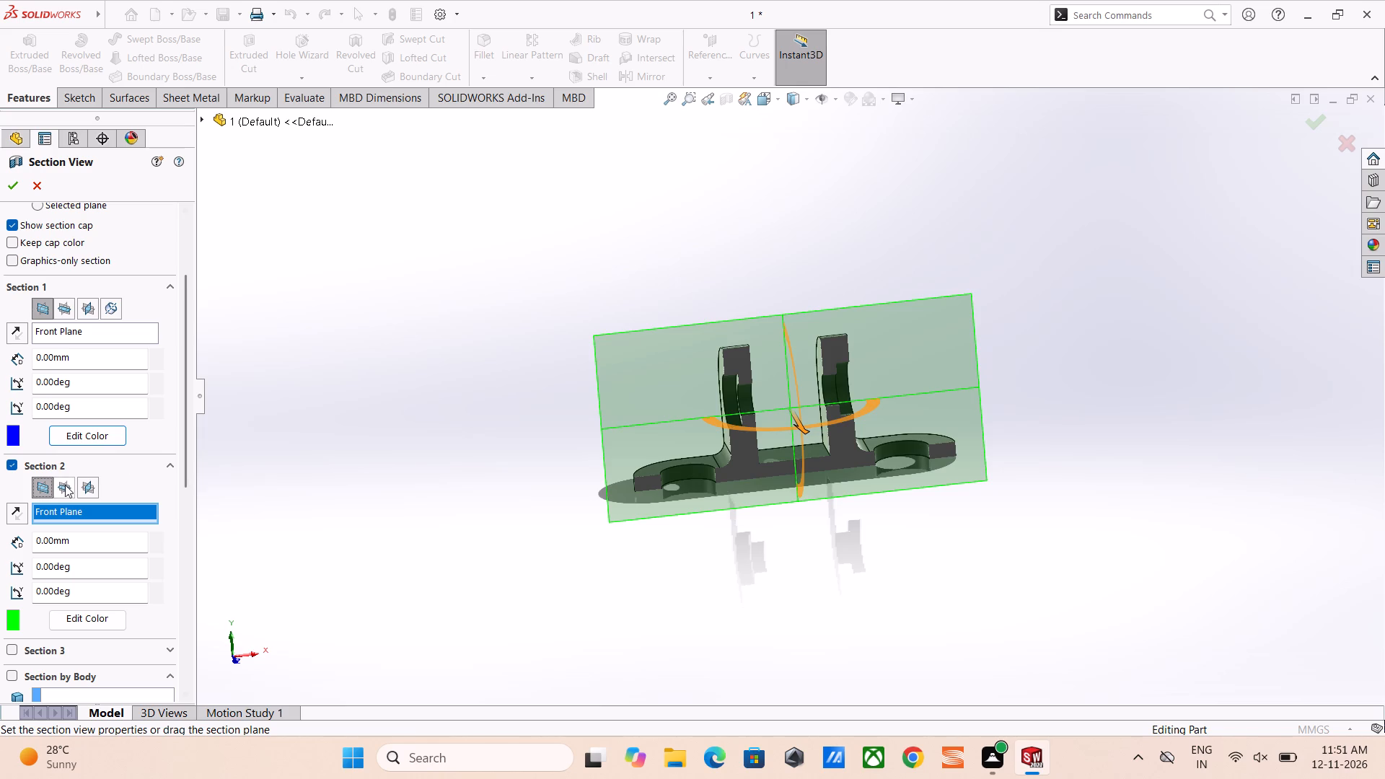
{"action": "left_click", "coordinate": [64, 485]}
{"action": "left_click", "coordinate": [82, 485]}
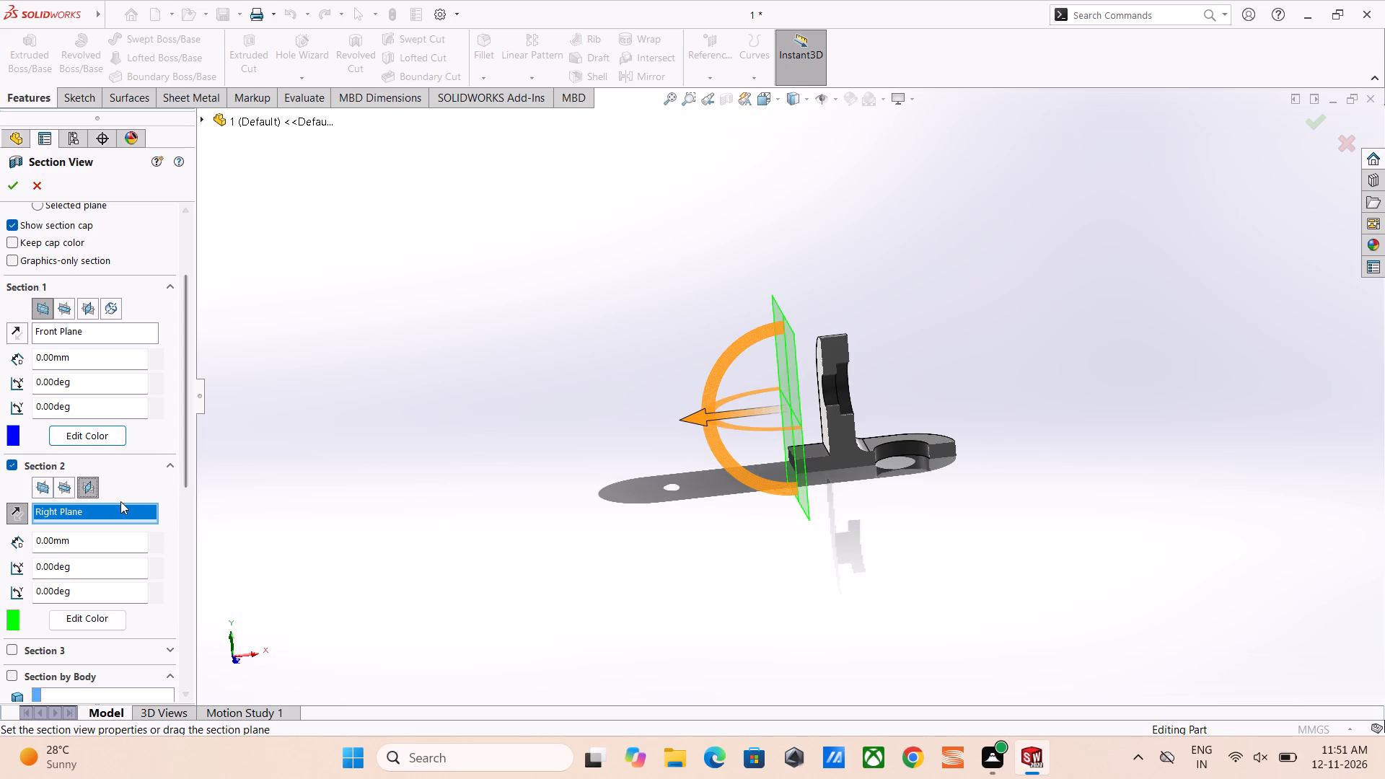
{"action": "left_click", "coordinate": [38, 189]}
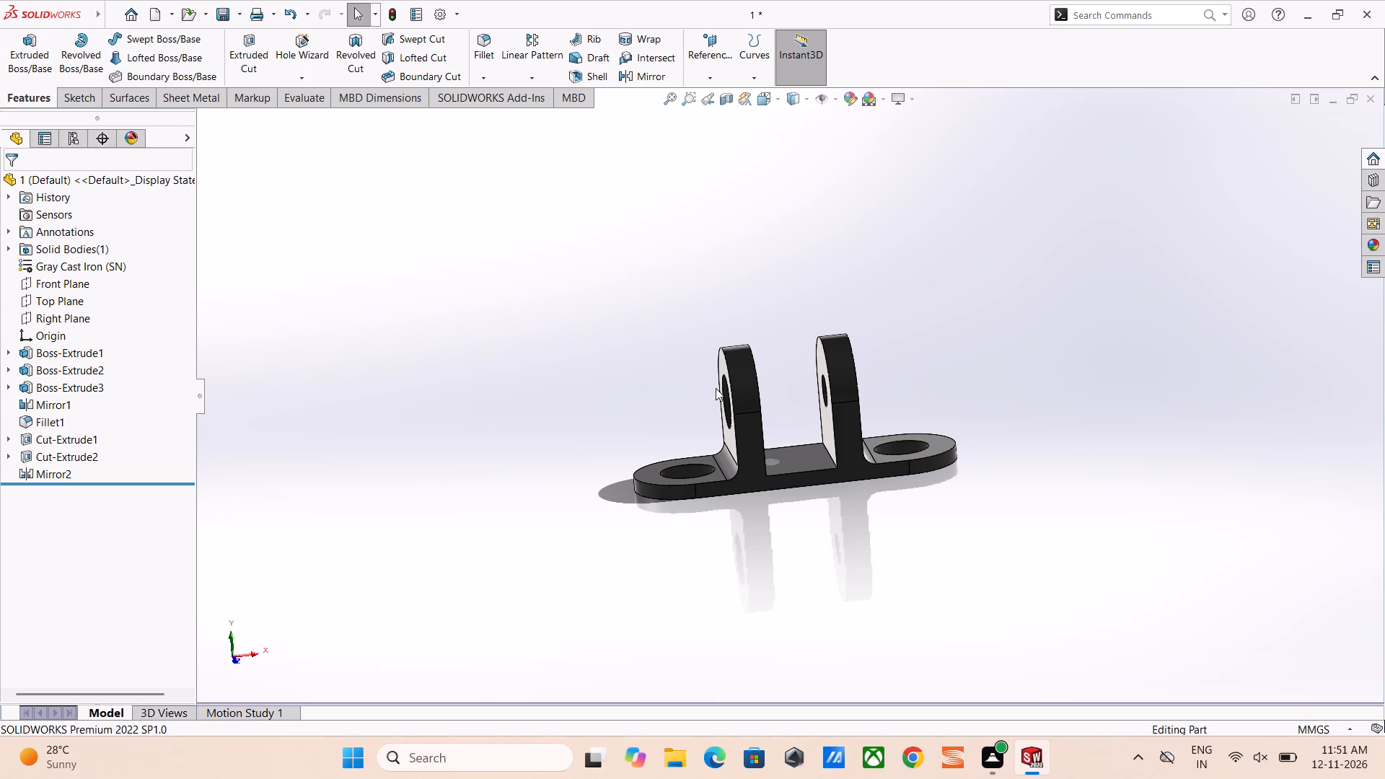
Preview a section with the Front and Right Planes preselected, try the Zonal method, return to Planar, and cancel the section view.
{"action": "scroll", "coordinate": [754, 436], "scroll_direction": "down", "scroll_amount": 3}
{"action": "middle_click_drag", "start_coordinate": [756, 439], "coordinate": [757, 440]}
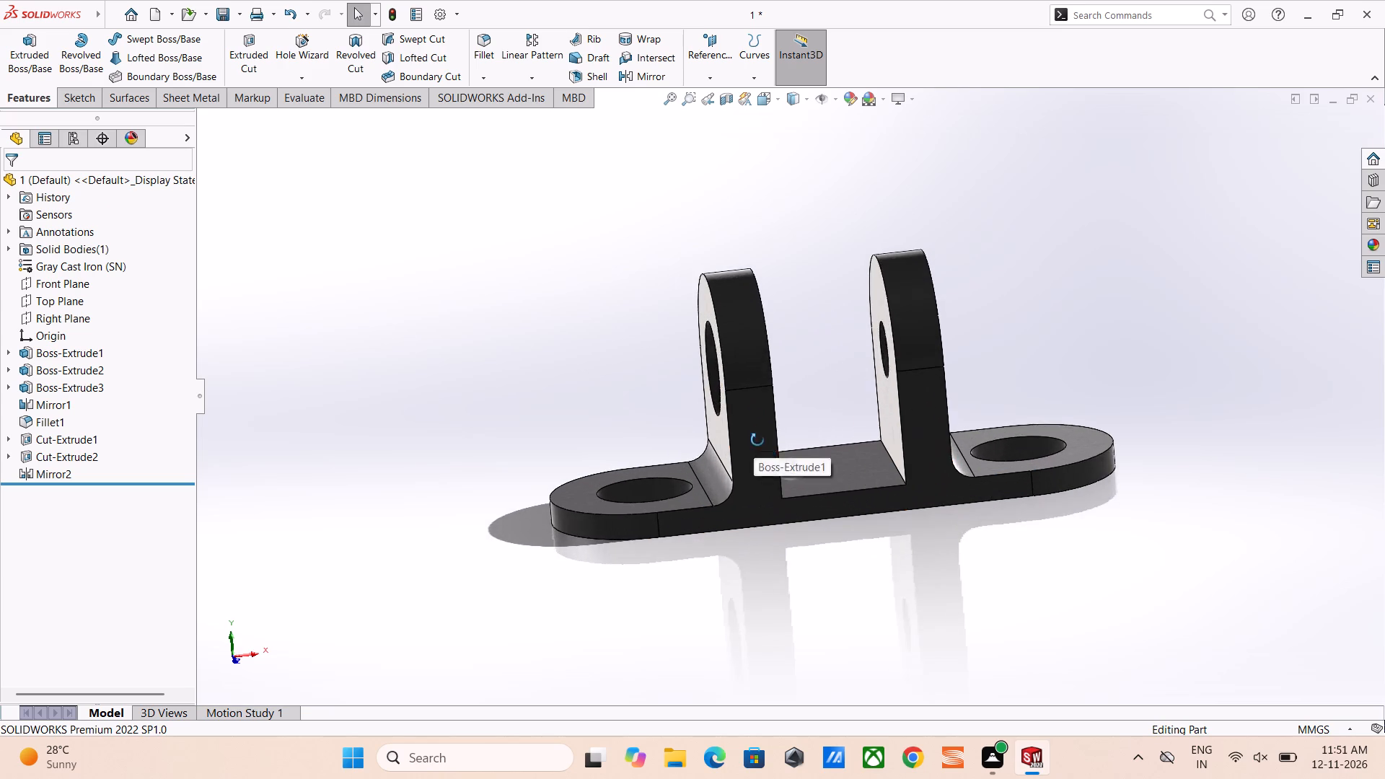
{"action": "middle_click_drag", "start_coordinate": [757, 440], "coordinate": [801, 449]}
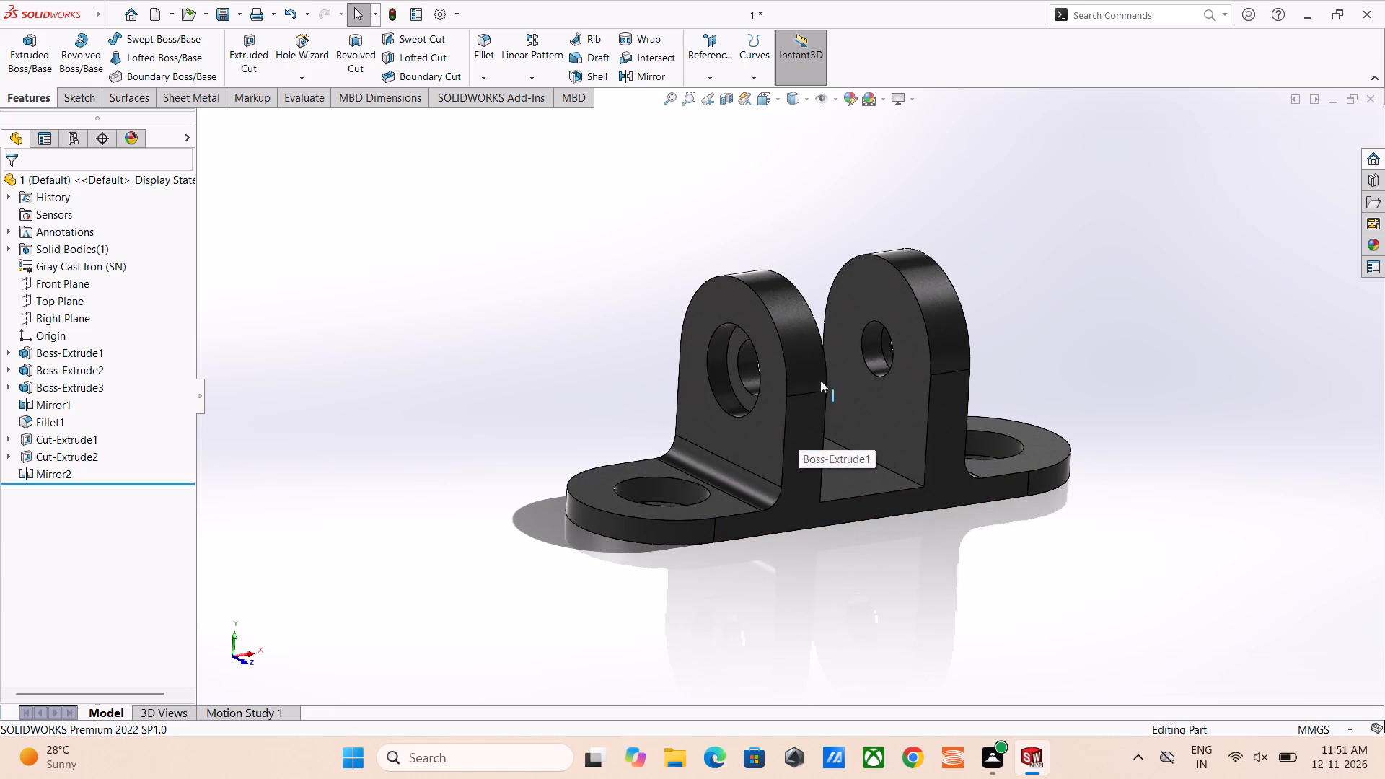
{"action": "left_click", "coordinate": [76, 286], "text": "ctrl"}
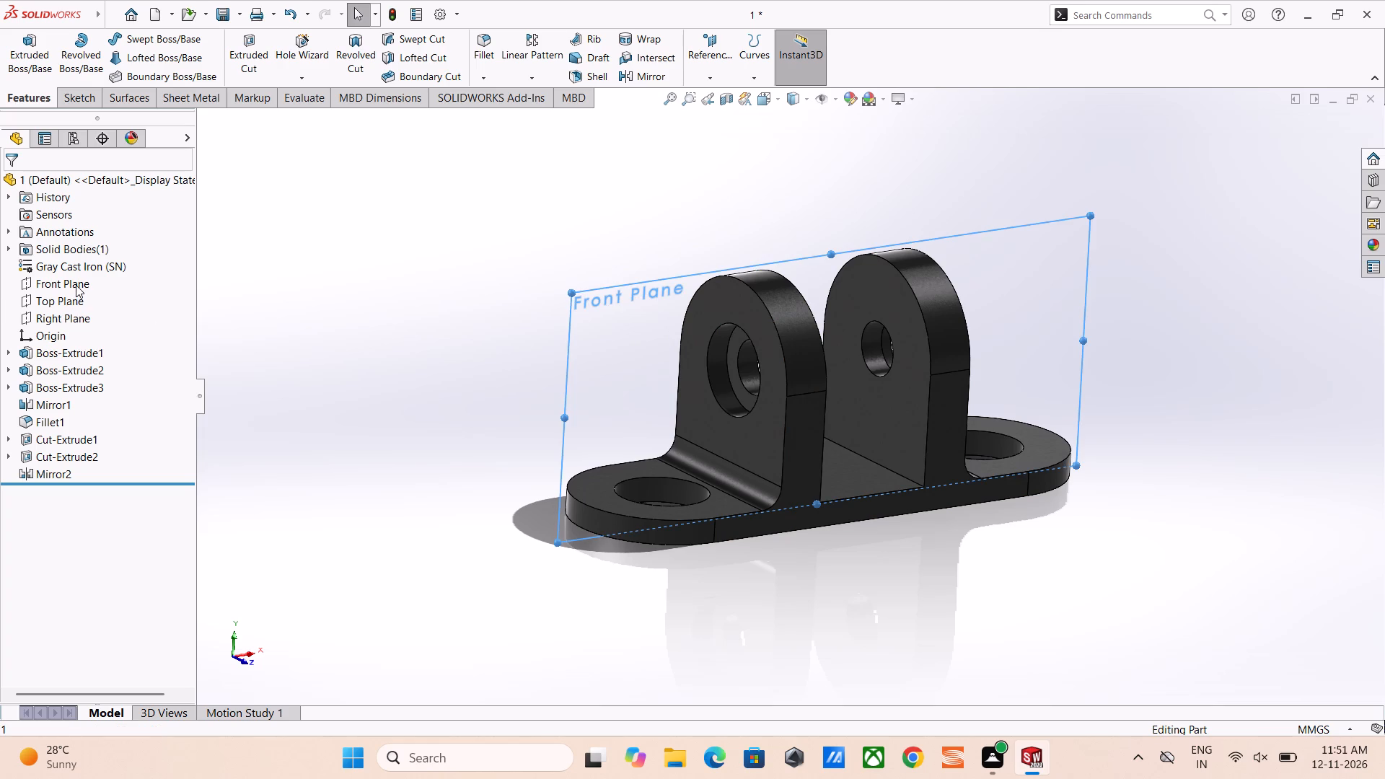
{"action": "left_click", "coordinate": [63, 315], "text": "ctrl"}
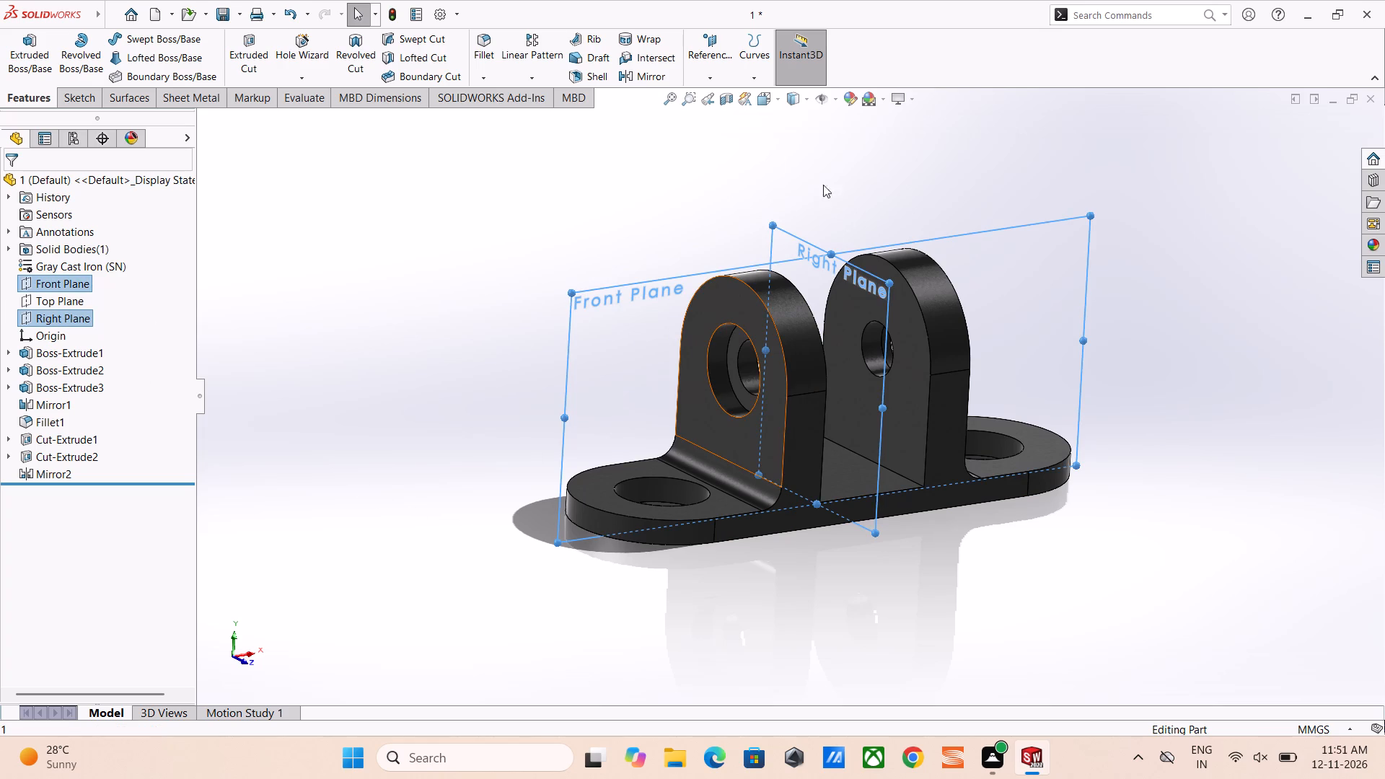
{"action": "left_click", "coordinate": [728, 99]}
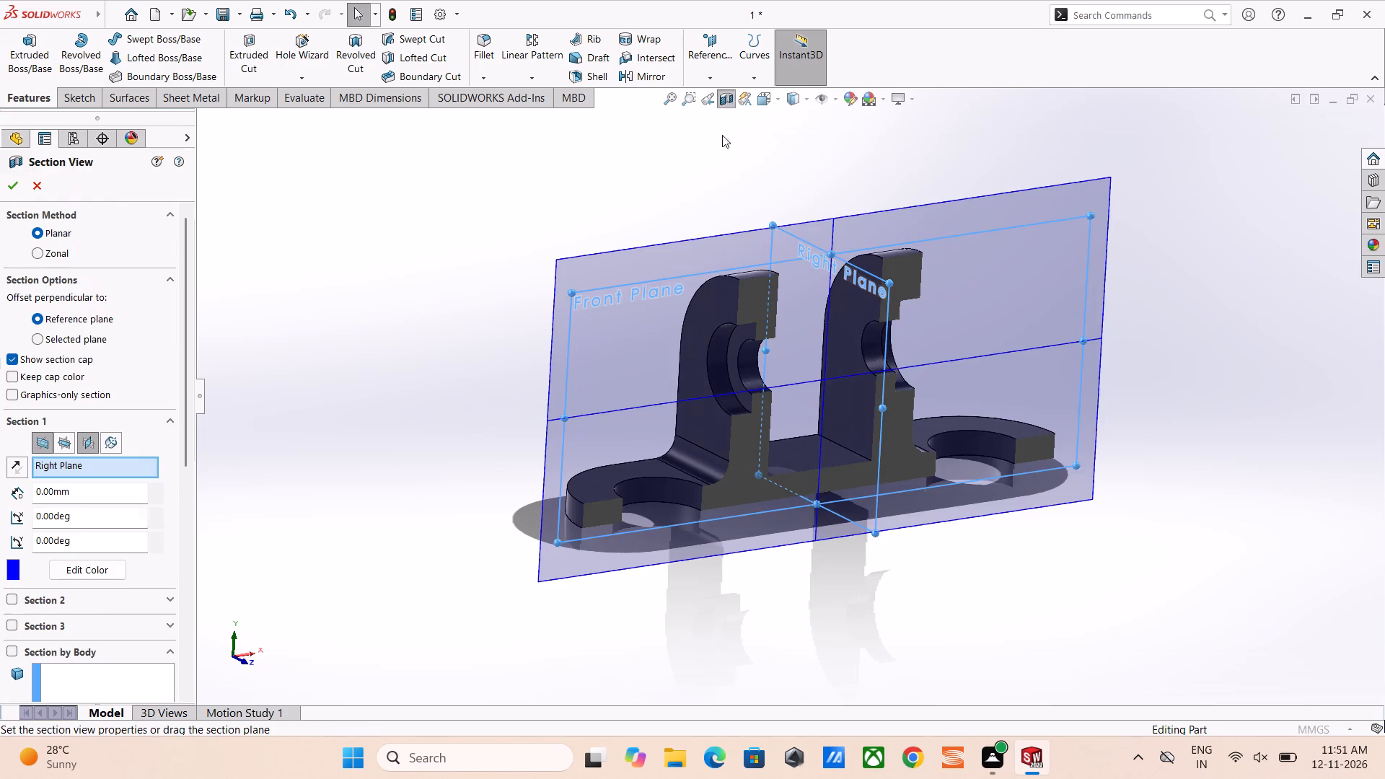
{"action": "scroll", "coordinate": [899, 387], "scroll_direction": "down", "scroll_amount": 1}
{"action": "middle_click_drag", "start_coordinate": [899, 387], "coordinate": [888, 393]}
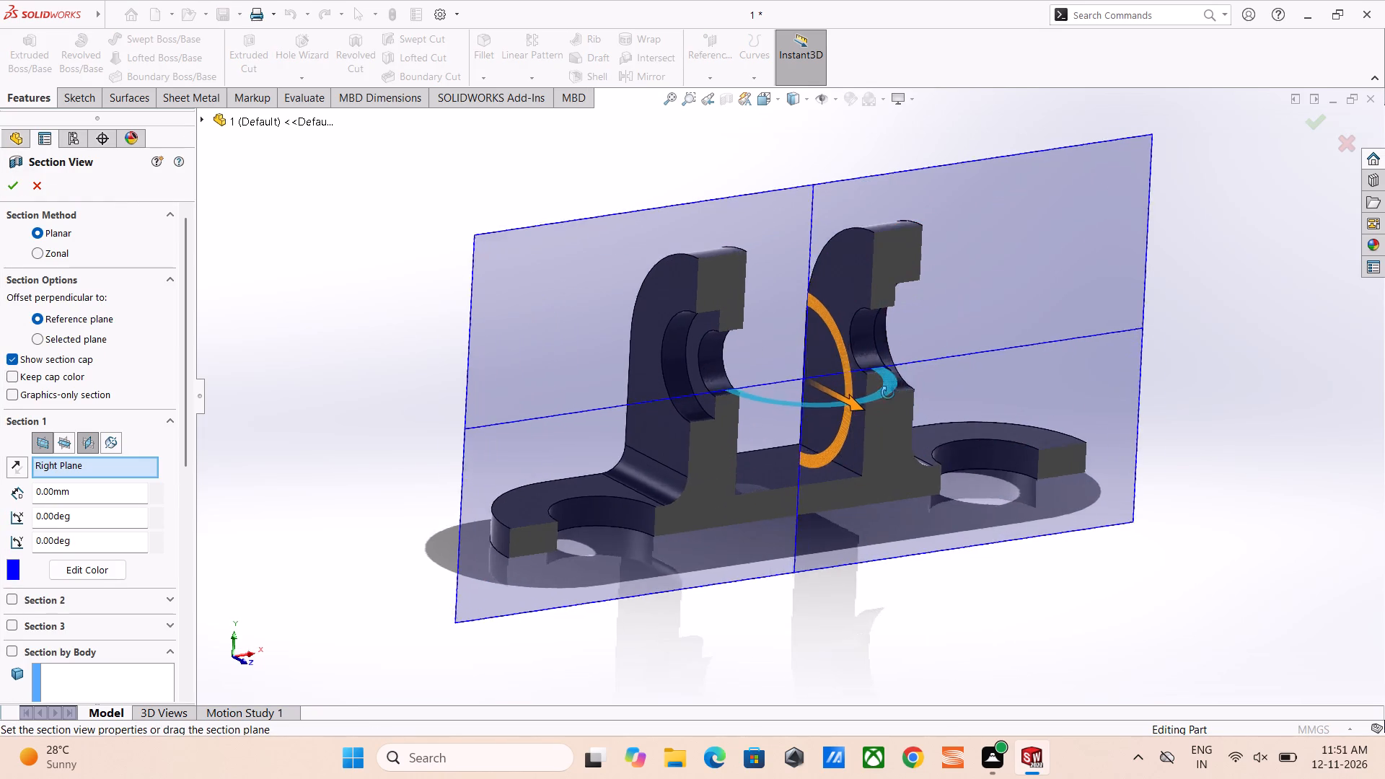
{"action": "middle_click_drag", "start_coordinate": [888, 393], "coordinate": [794, 648]}
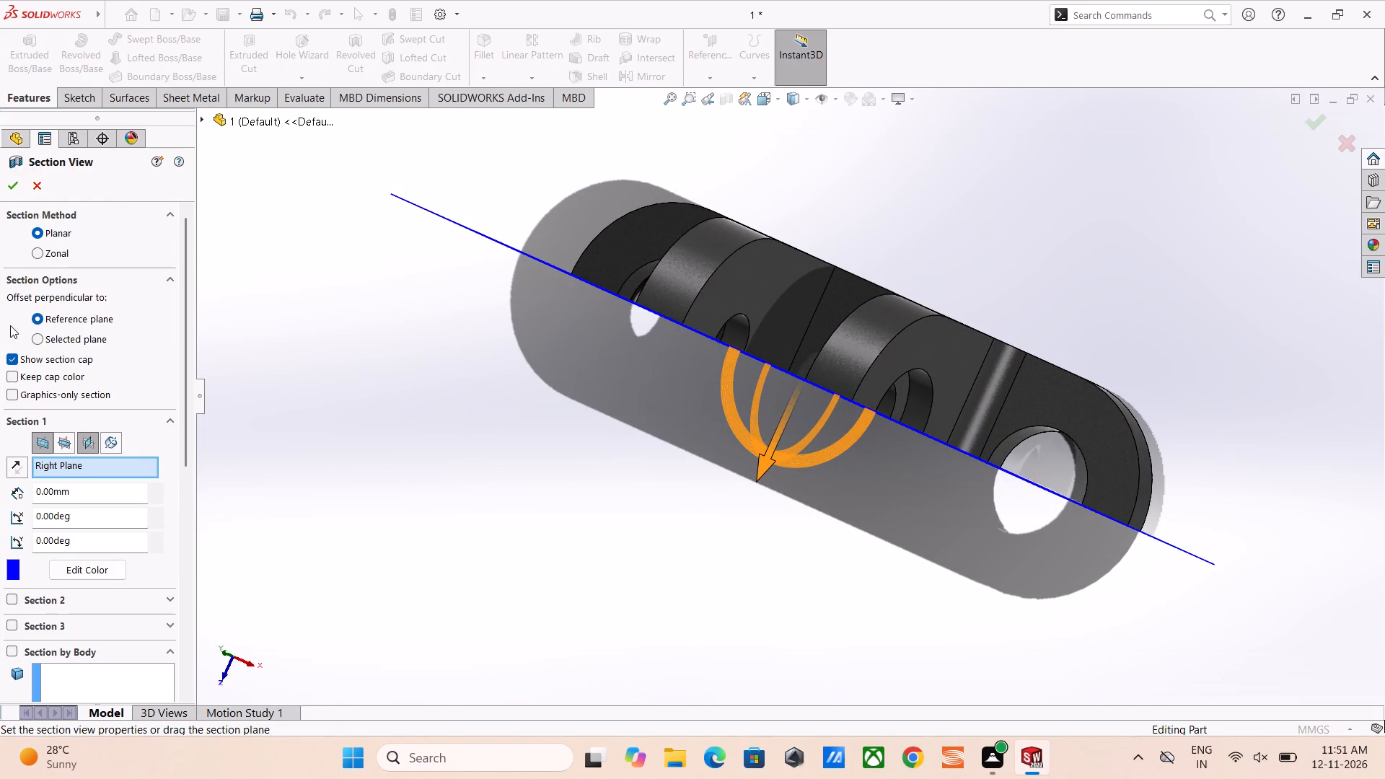
{"action": "left_click", "coordinate": [38, 252]}
{"action": "left_click", "coordinate": [38, 252]}
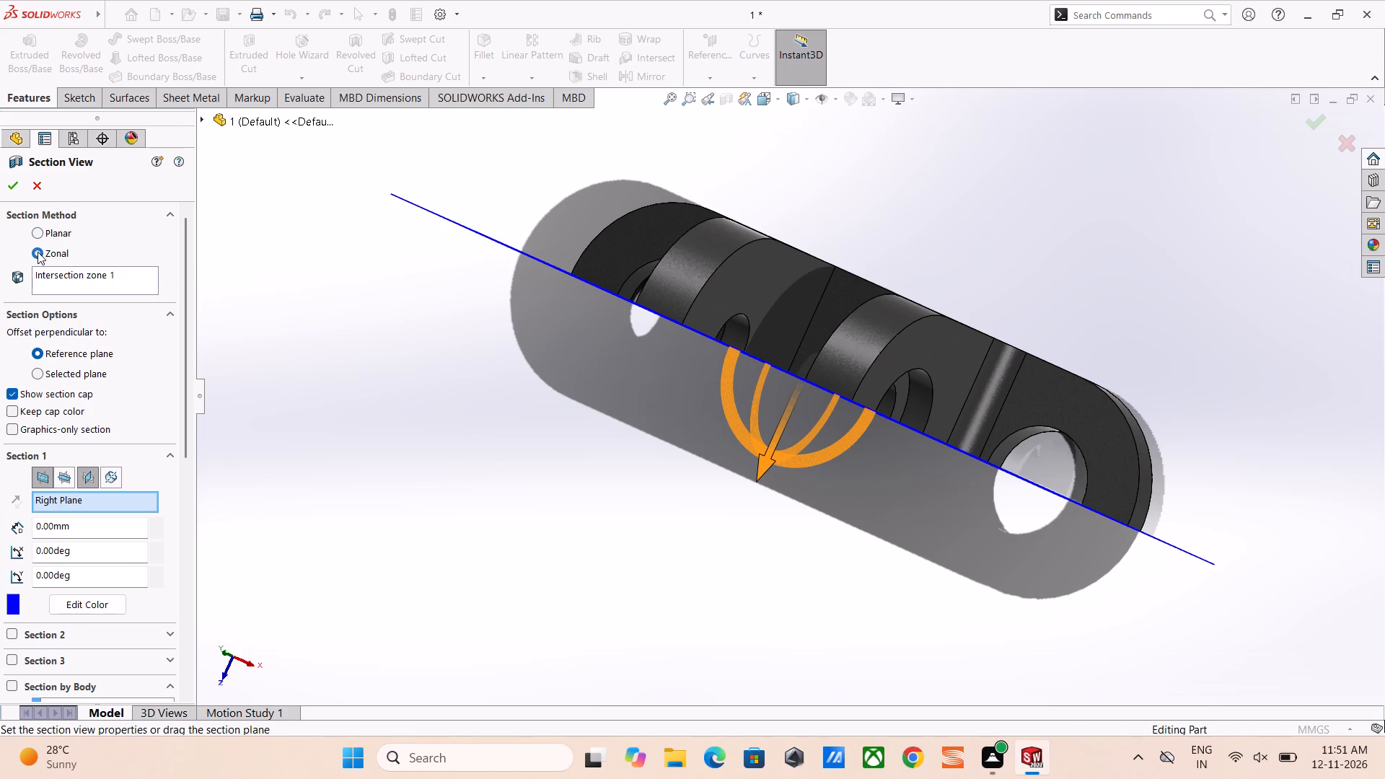
{"action": "left_click", "coordinate": [38, 236]}
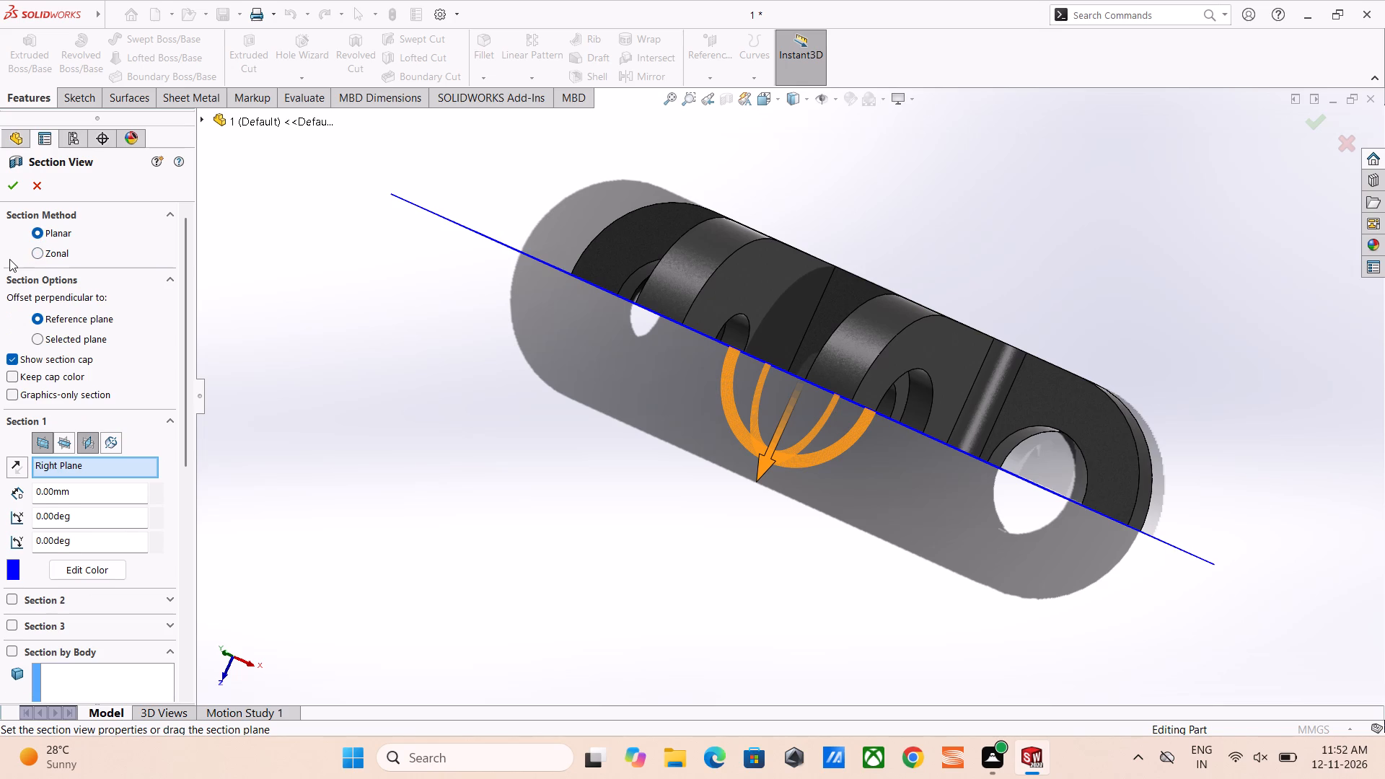
{"action": "left_click", "coordinate": [42, 188]}
Examine the complete bracket, its lugs, fillets and stepped holes from several angles.
{"action": "left_click", "coordinate": [485, 327]}
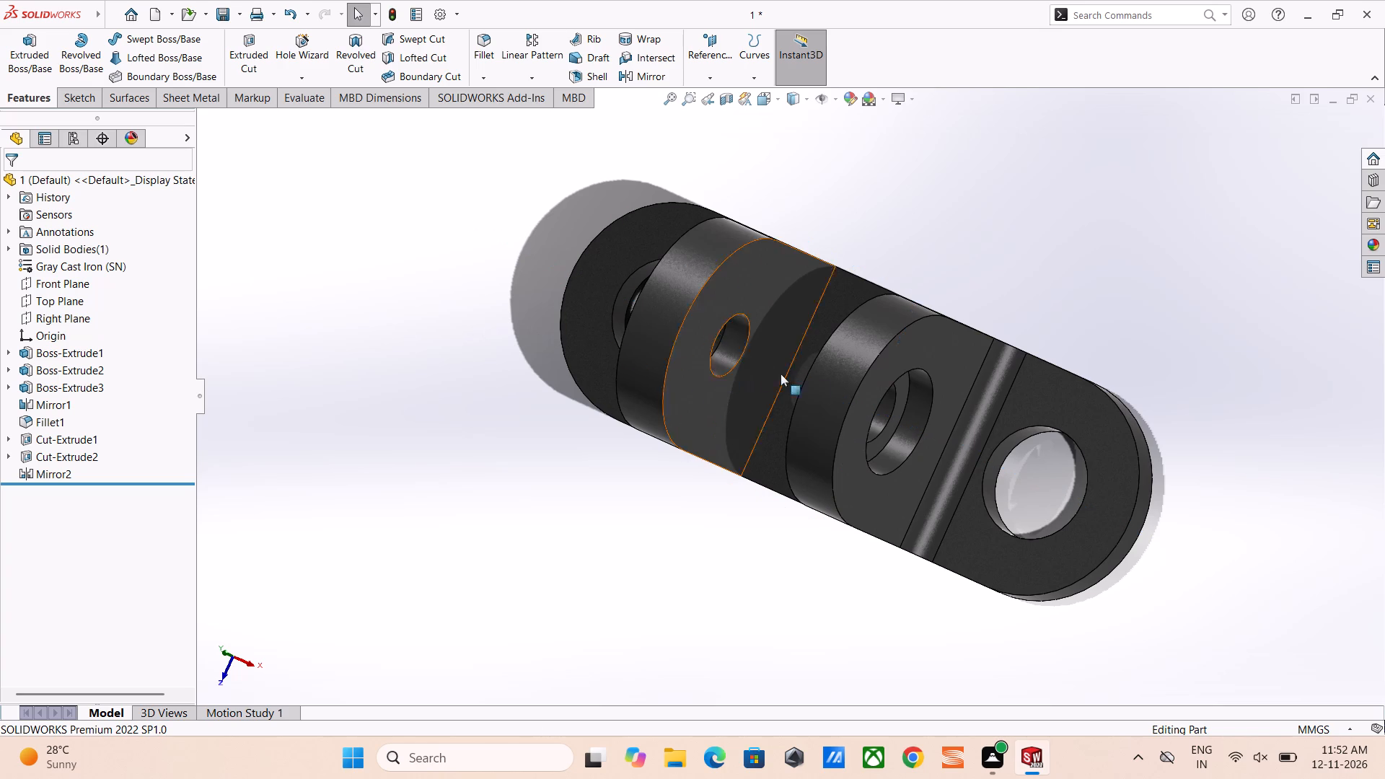
{"action": "middle_click_drag", "start_coordinate": [655, 429], "coordinate": [727, 384]}
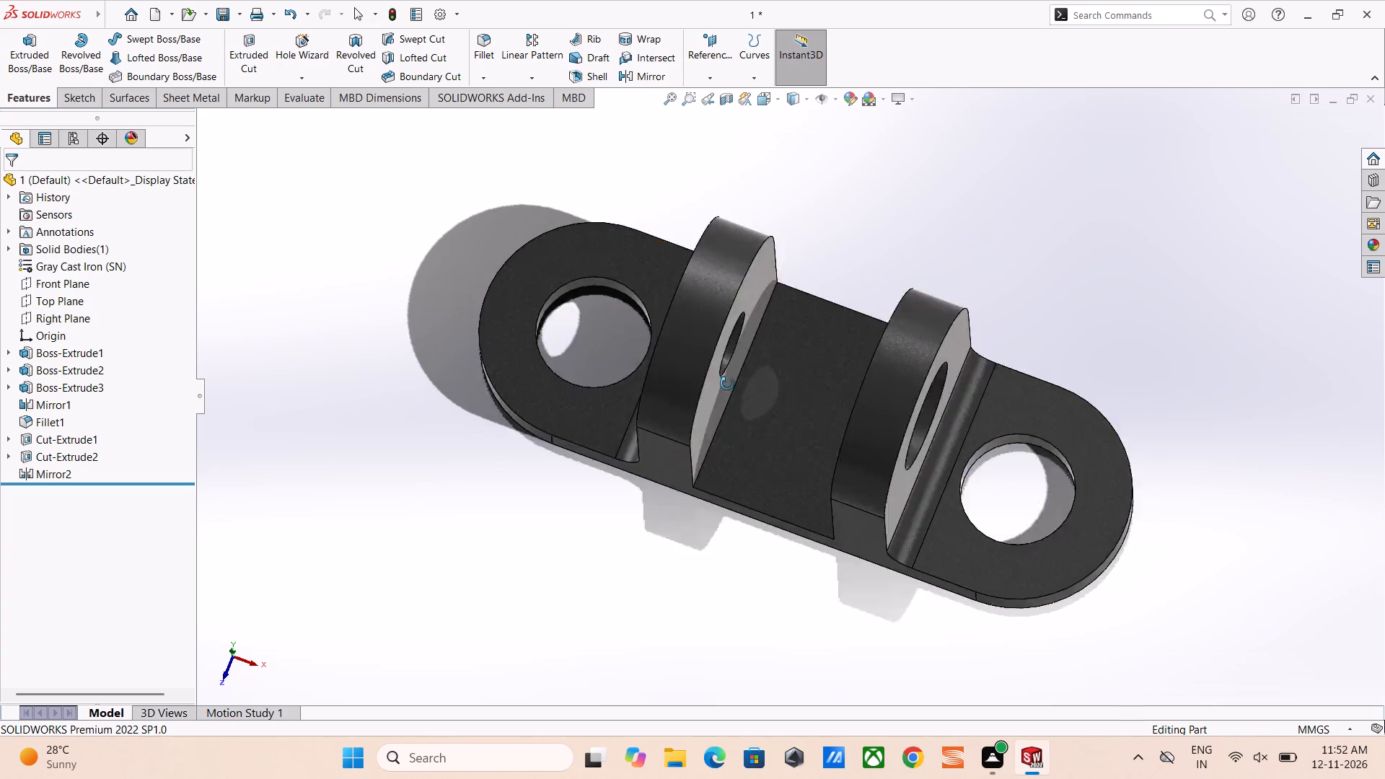
{"action": "middle_click_drag", "start_coordinate": [727, 384], "coordinate": [813, 326]}
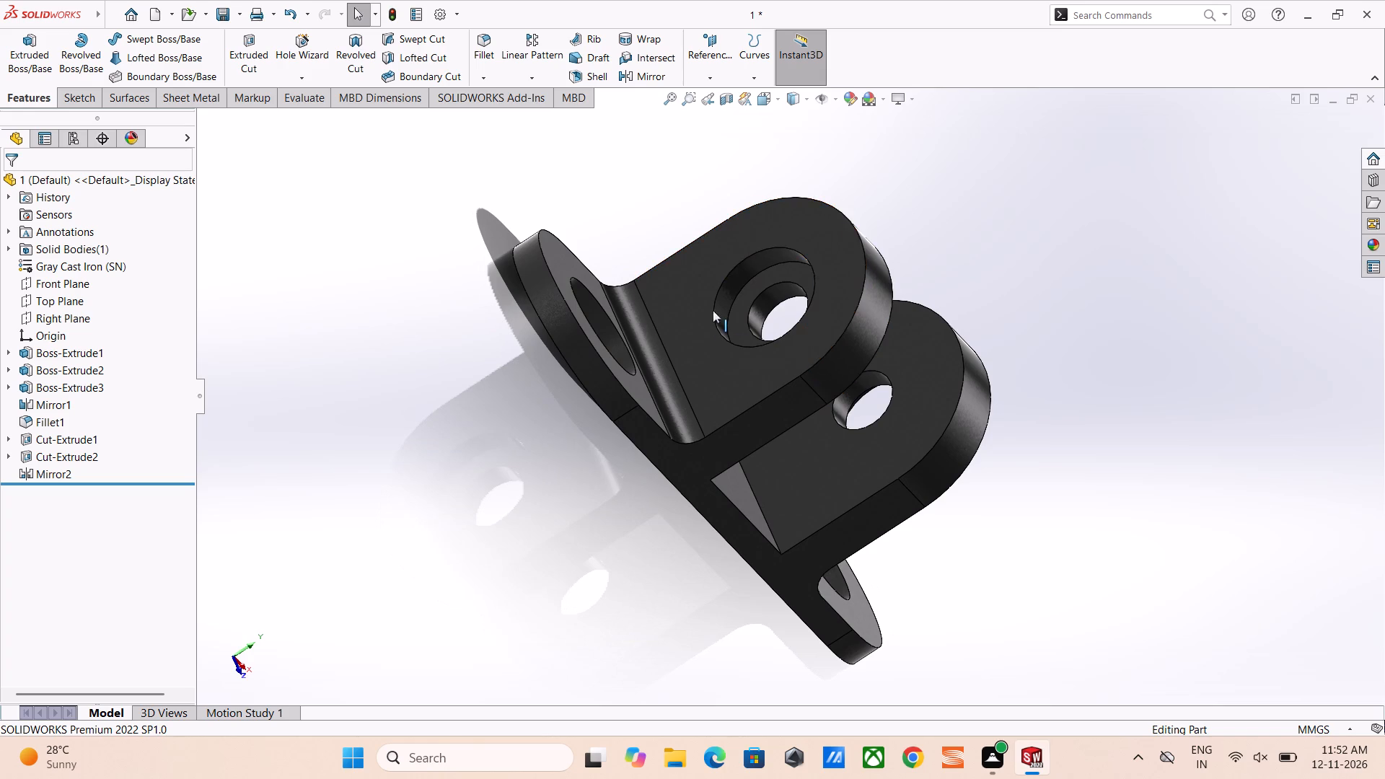
{"action": "scroll", "coordinate": [757, 378], "scroll_direction": "down", "scroll_amount": 3}
{"action": "middle_click_drag", "start_coordinate": [755, 375], "coordinate": [685, 346]}
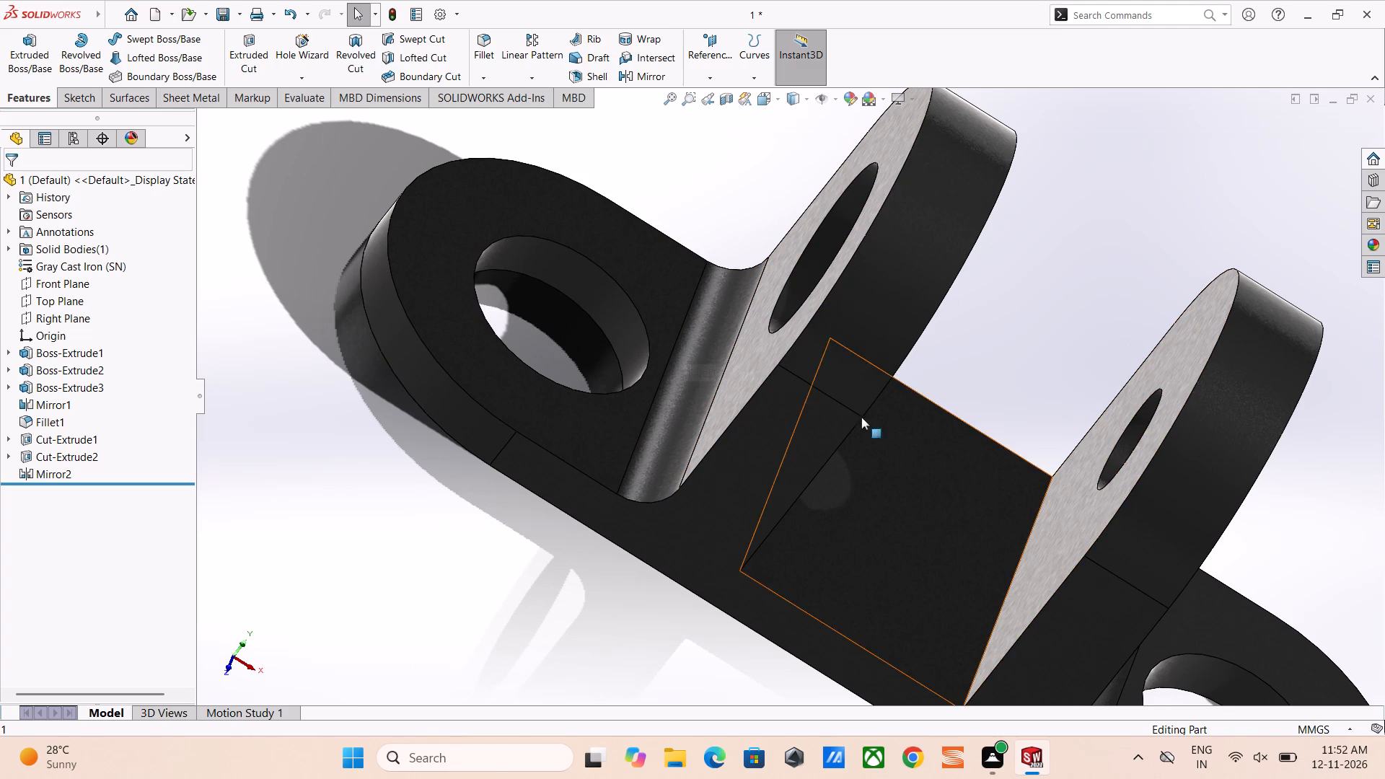
{"action": "middle_click_drag", "start_coordinate": [830, 418], "coordinate": [823, 335]}
{"action": "scroll", "coordinate": [799, 433], "scroll_direction": "up", "scroll_amount": 4}
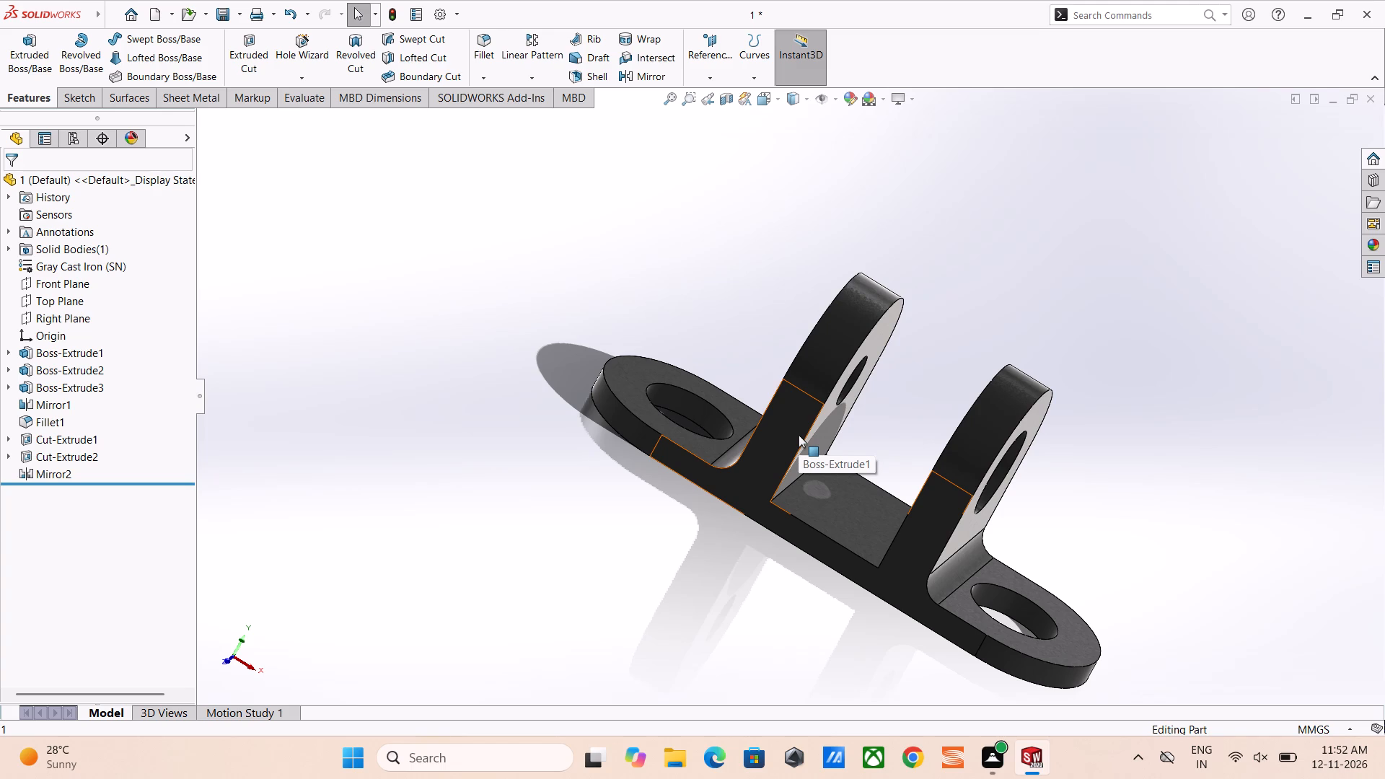
Create a new drawing document on a standard A3 (ISO) sheet with the sheet format displayed.
{"action": "key", "text": "ctrl+n"}
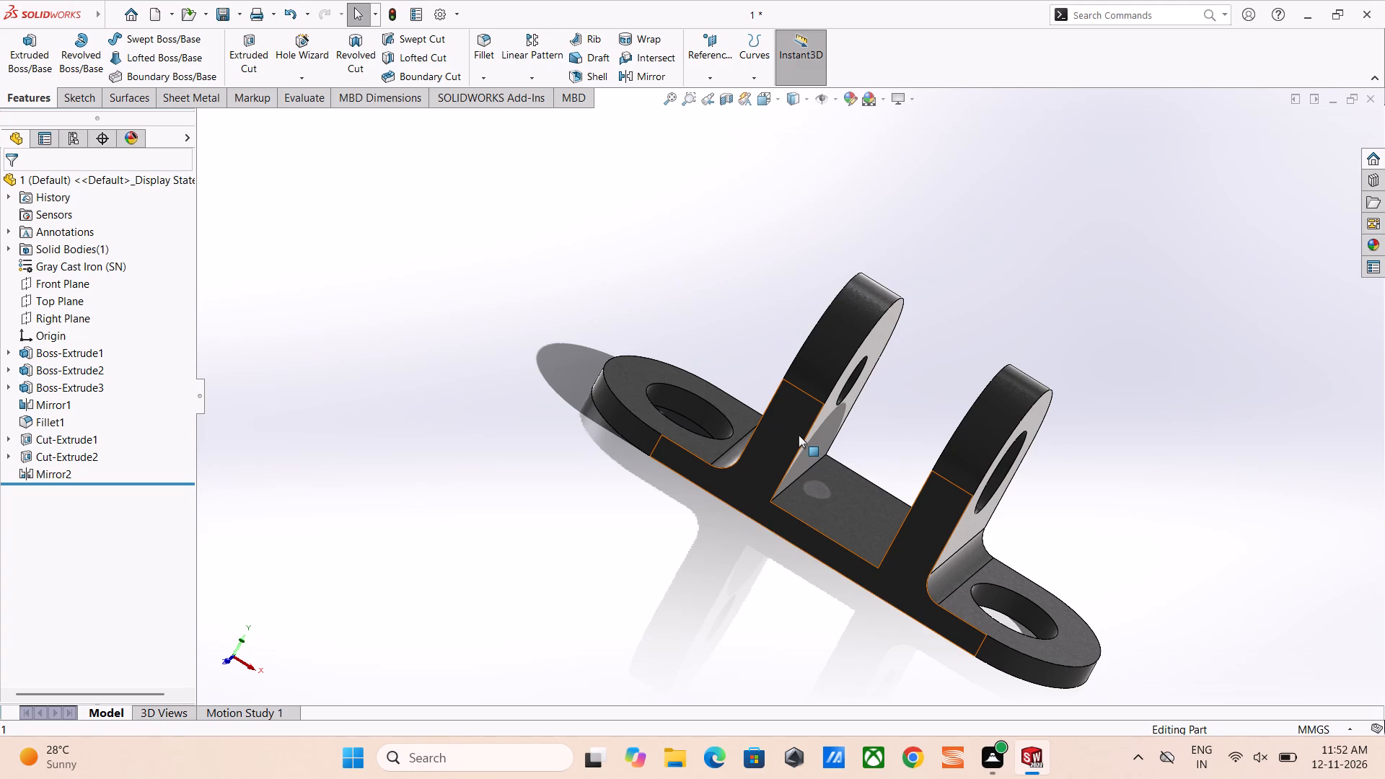
{"action": "key", "text": "Right"}
{"action": "key", "text": "Right"}
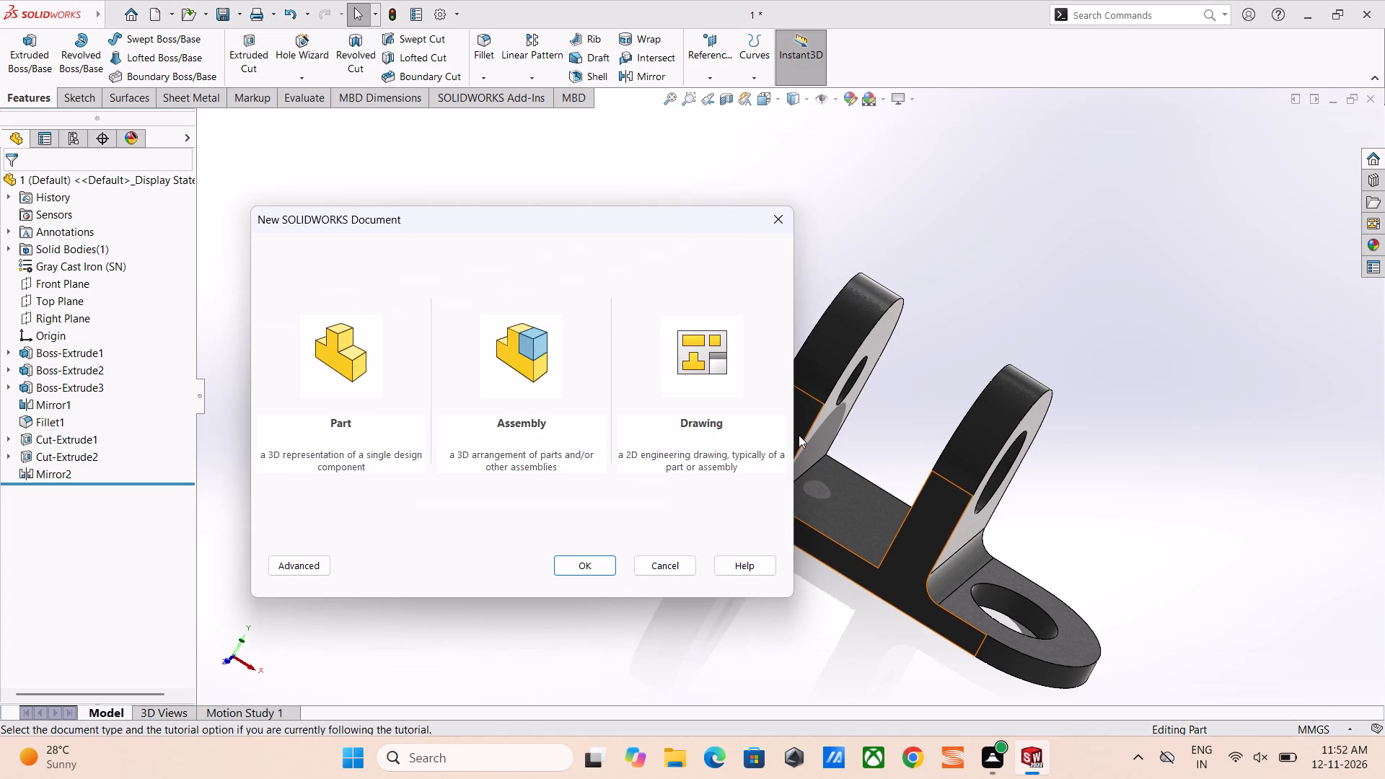
{"action": "key", "text": "Return"}
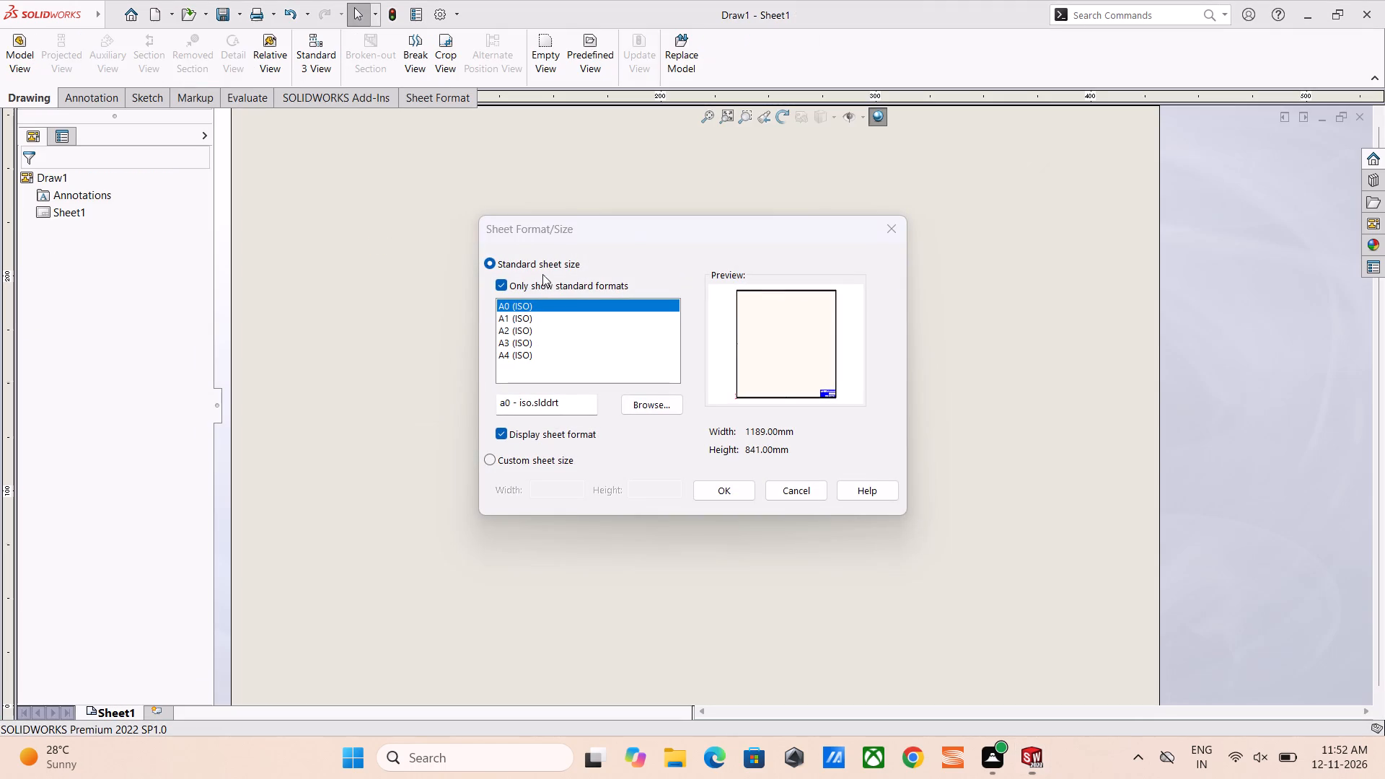
{"action": "left_click", "coordinate": [561, 343]}
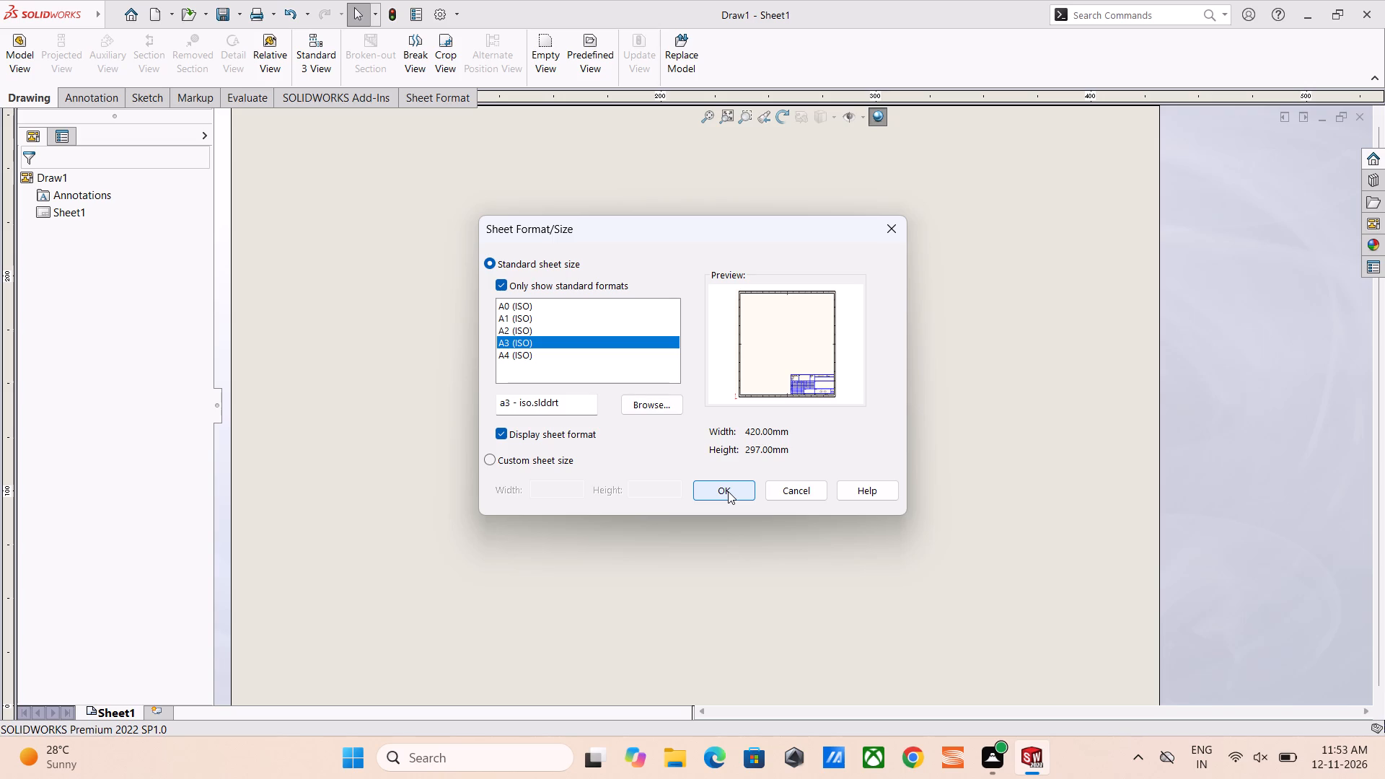
{"action": "left_click", "coordinate": [728, 491]}
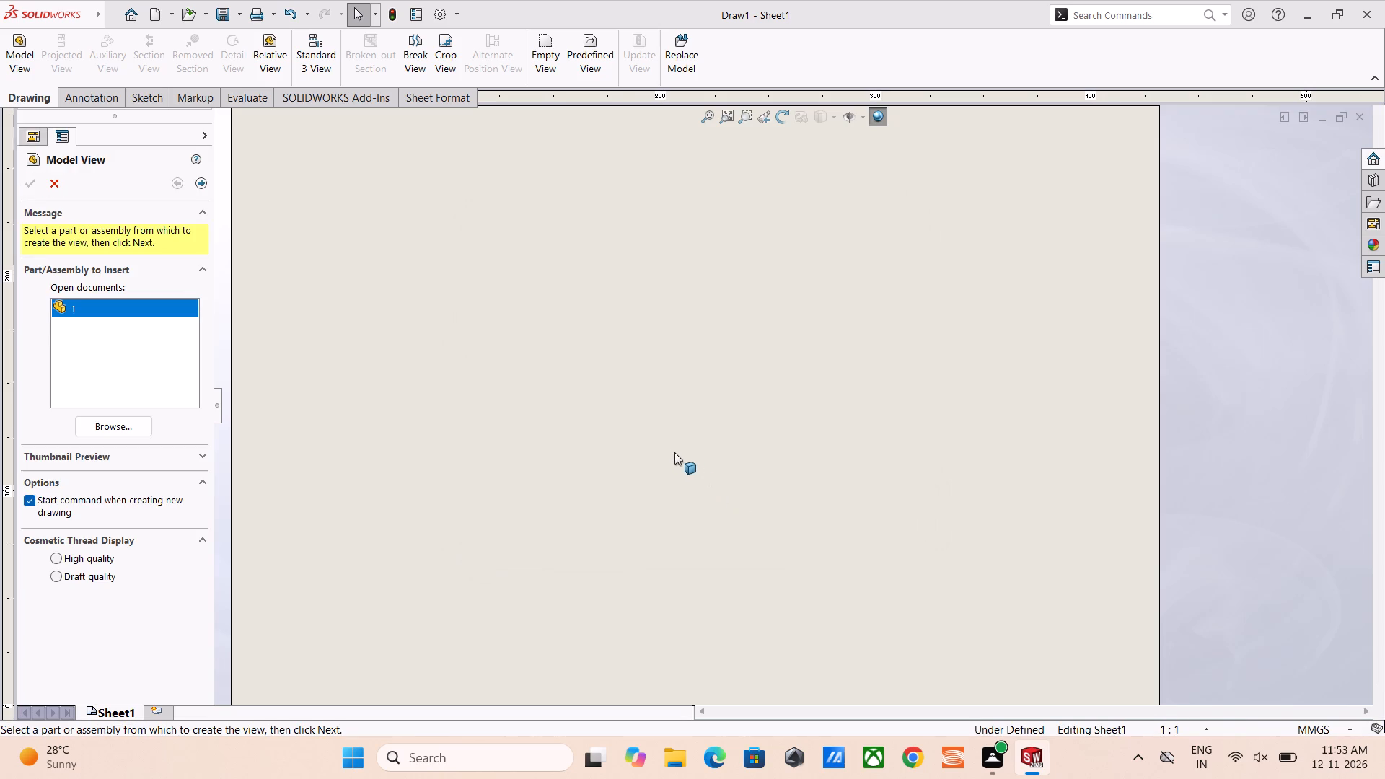
Insert part 1 from the fuji folder as a model view and place its front view in the left half of the sheet.
{"action": "scroll", "coordinate": [672, 451], "scroll_direction": "up", "scroll_amount": 3}
{"action": "scroll", "coordinate": [697, 410], "scroll_direction": "down", "scroll_amount": 3}
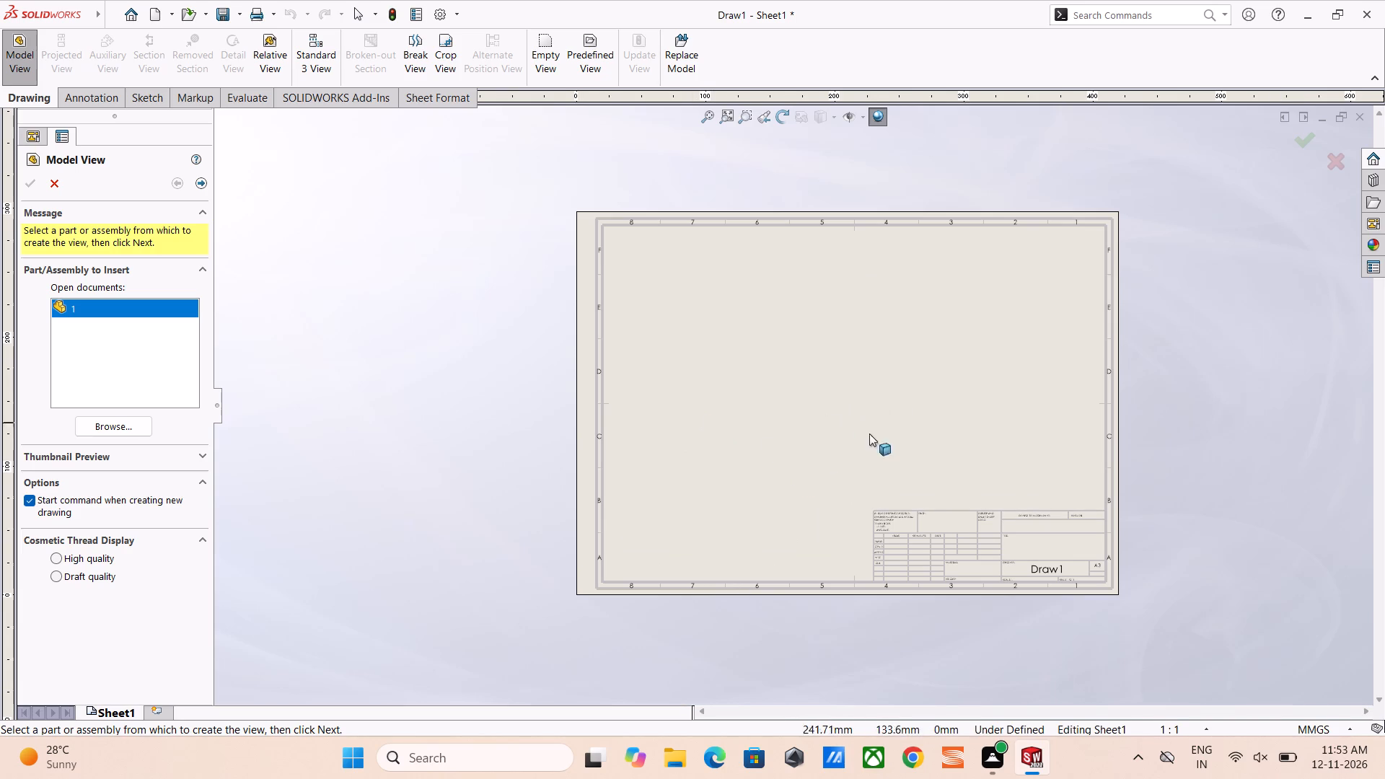
{"action": "left_click", "coordinate": [118, 428]}
{"action": "double_click", "coordinate": [621, 272]}
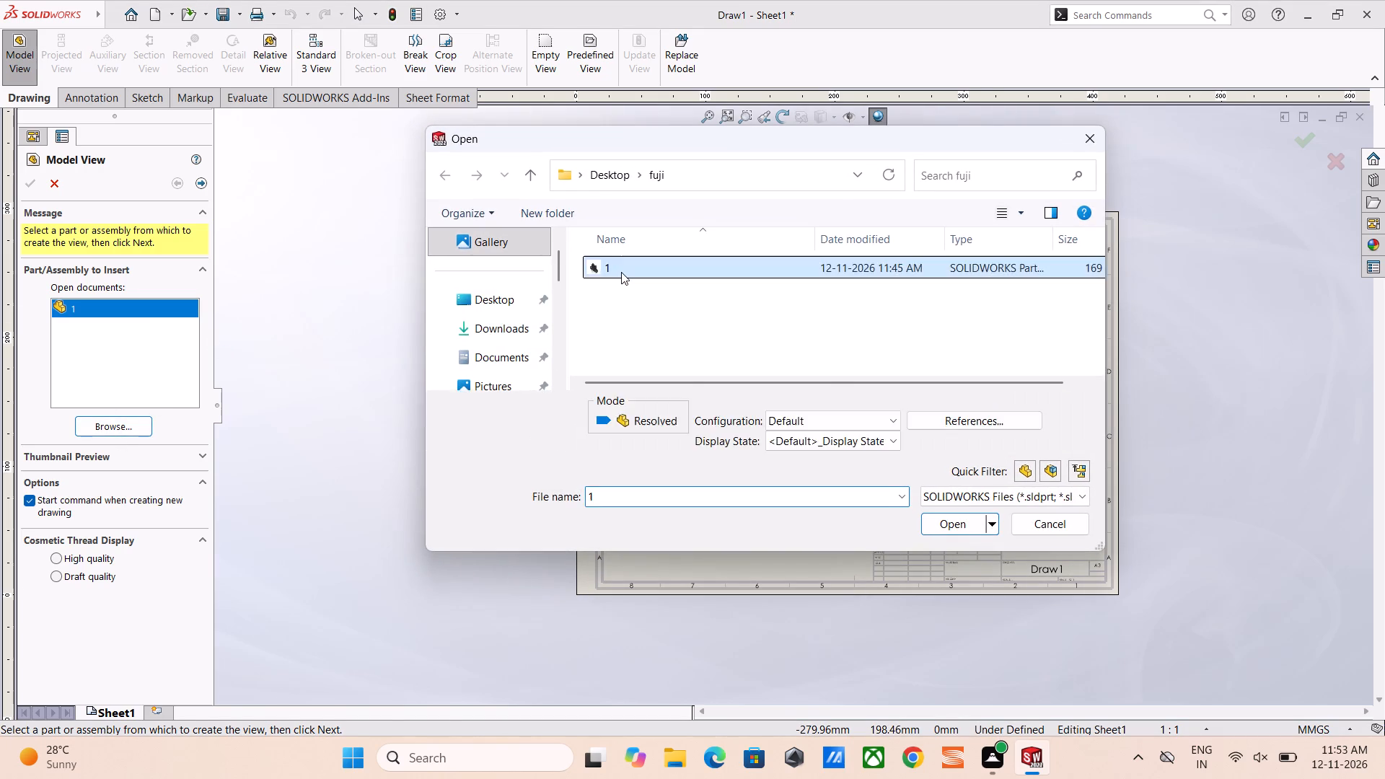
{"action": "left_click", "coordinate": [739, 420]}
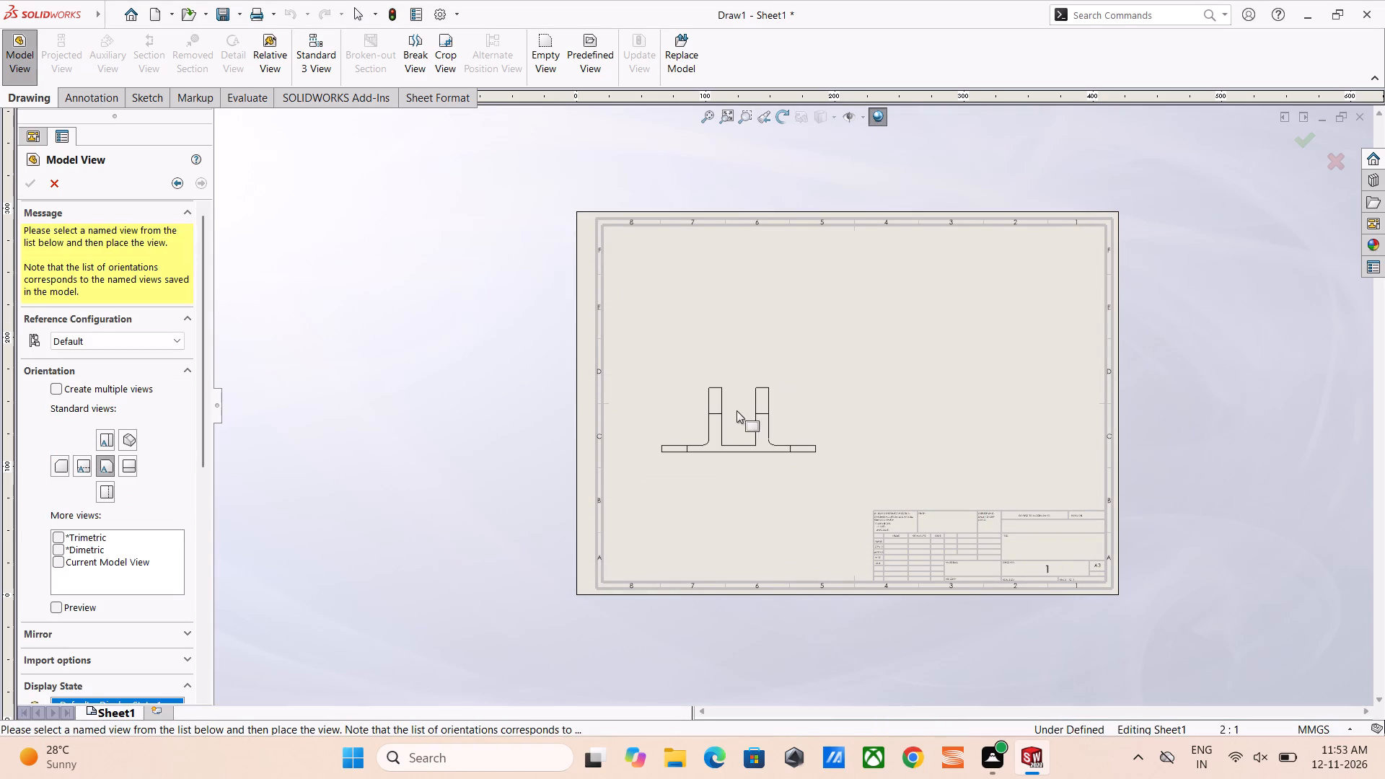
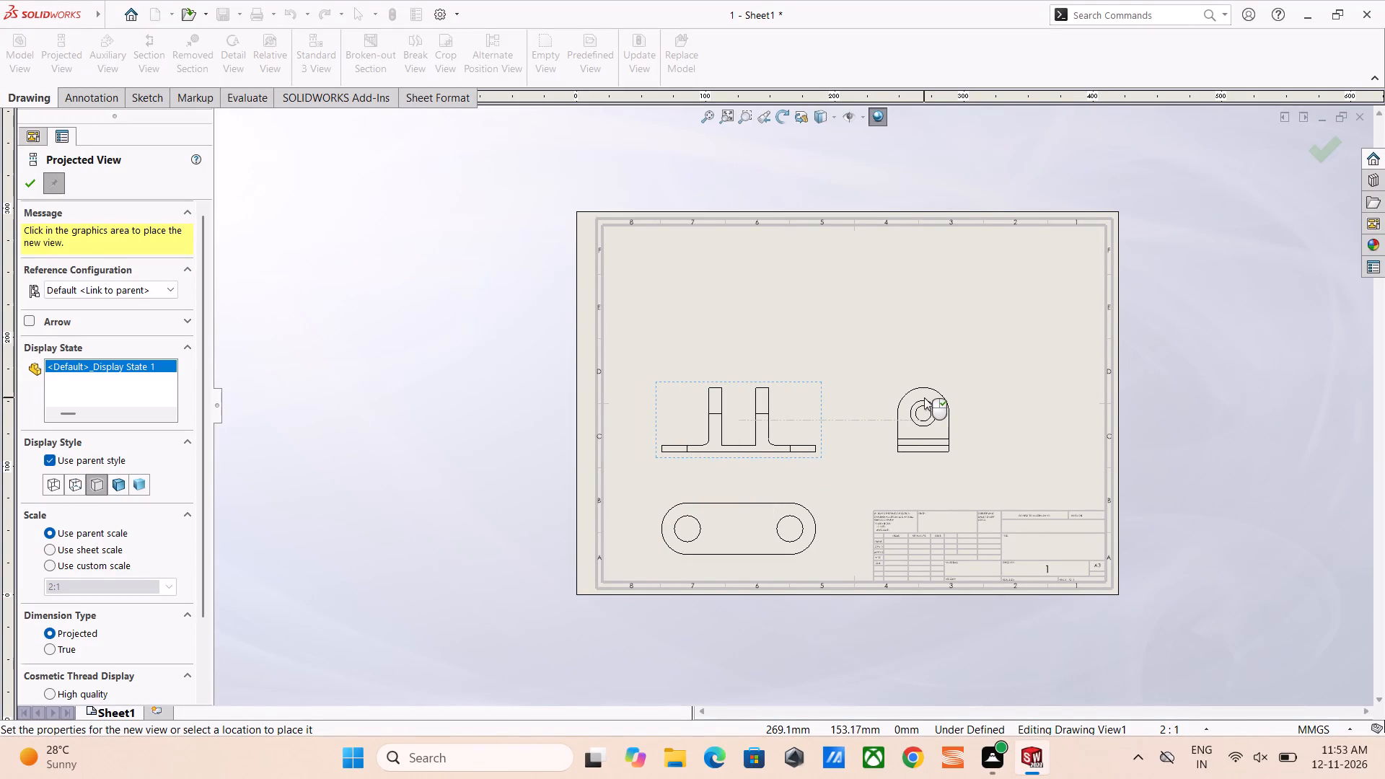
Place the projected side view in line with the front view and finish projecting views.
{"action": "left_click", "coordinate": [924, 397]}
{"action": "right_click", "coordinate": [1205, 367]}
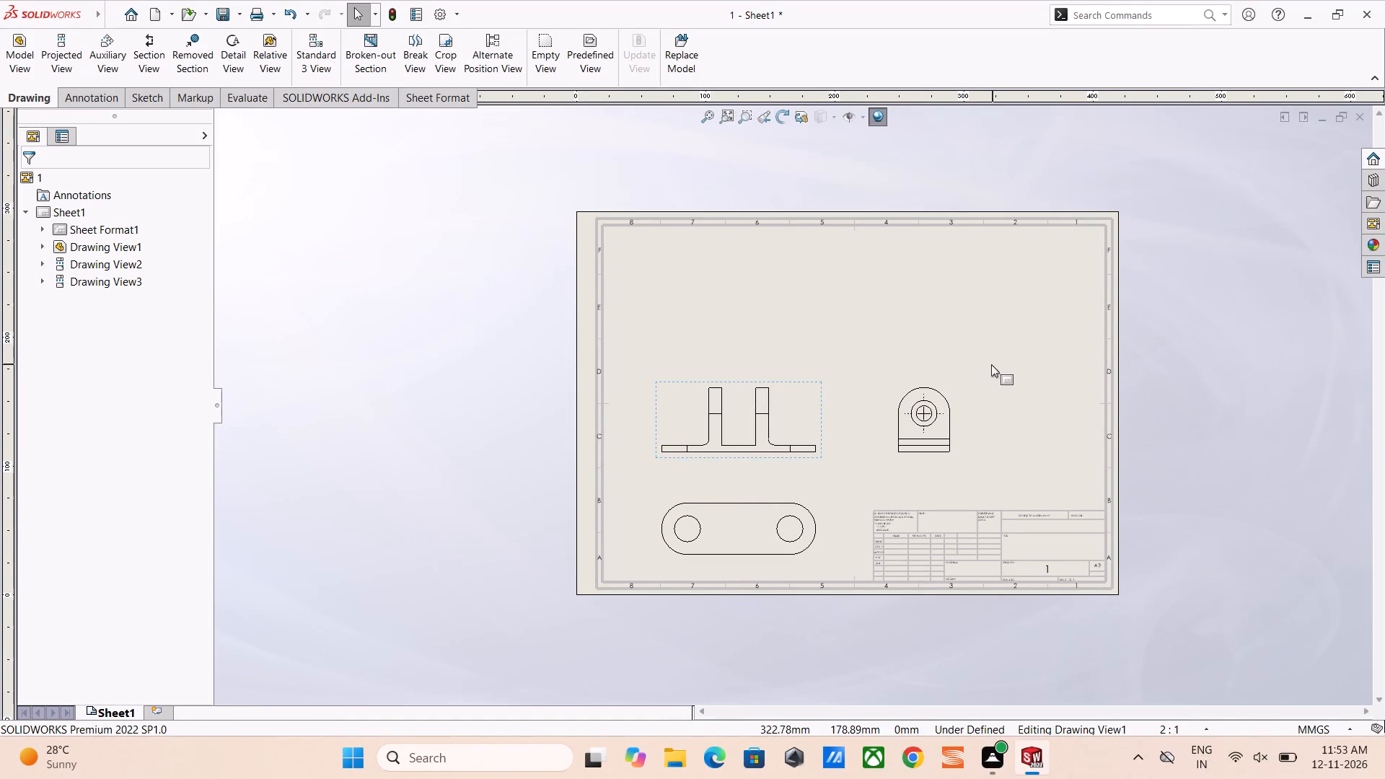
Move the front view to the sheet's upper left area and bring the top view up beneath it, leaving a gap.
{"action": "left_click_drag", "start_coordinate": [818, 384], "coordinate": [796, 263]}
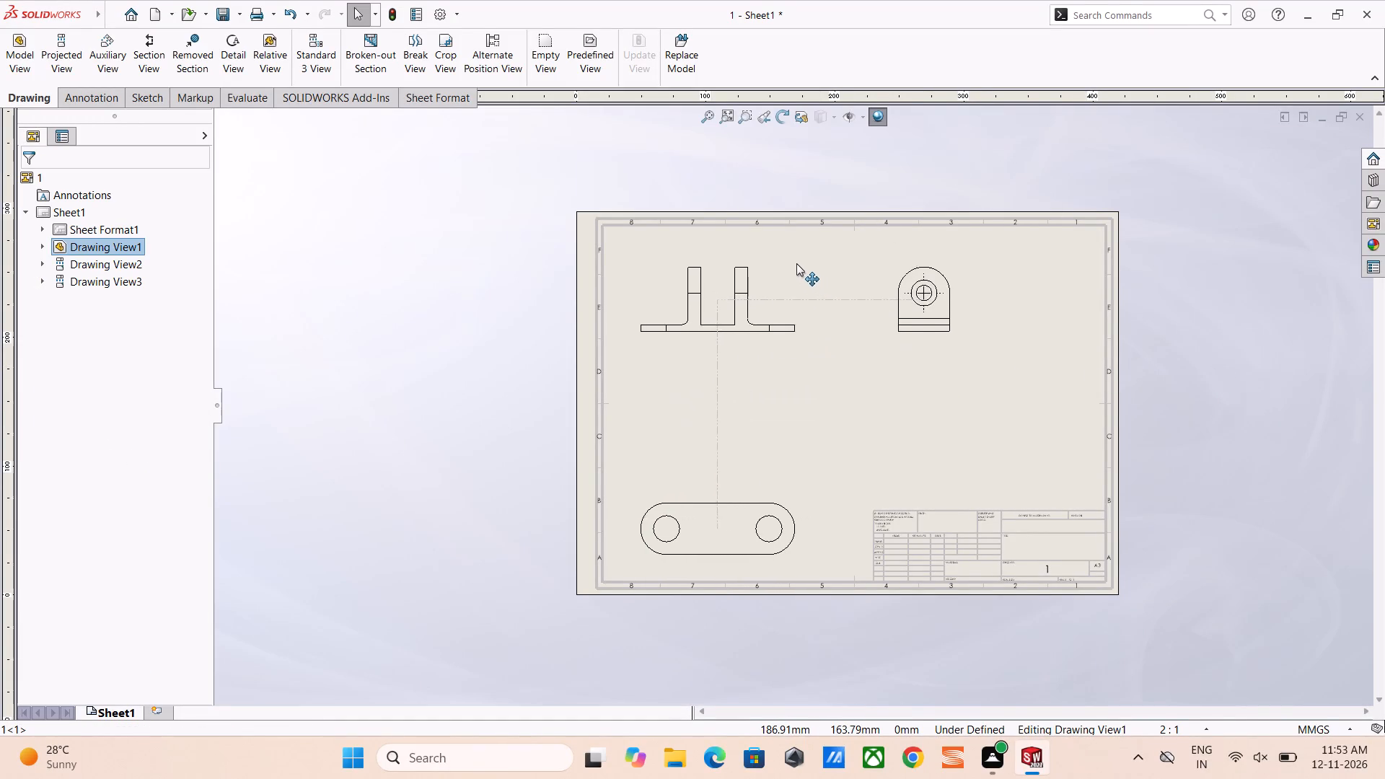
{"action": "left_click_drag", "start_coordinate": [796, 263], "coordinate": [783, 260]}
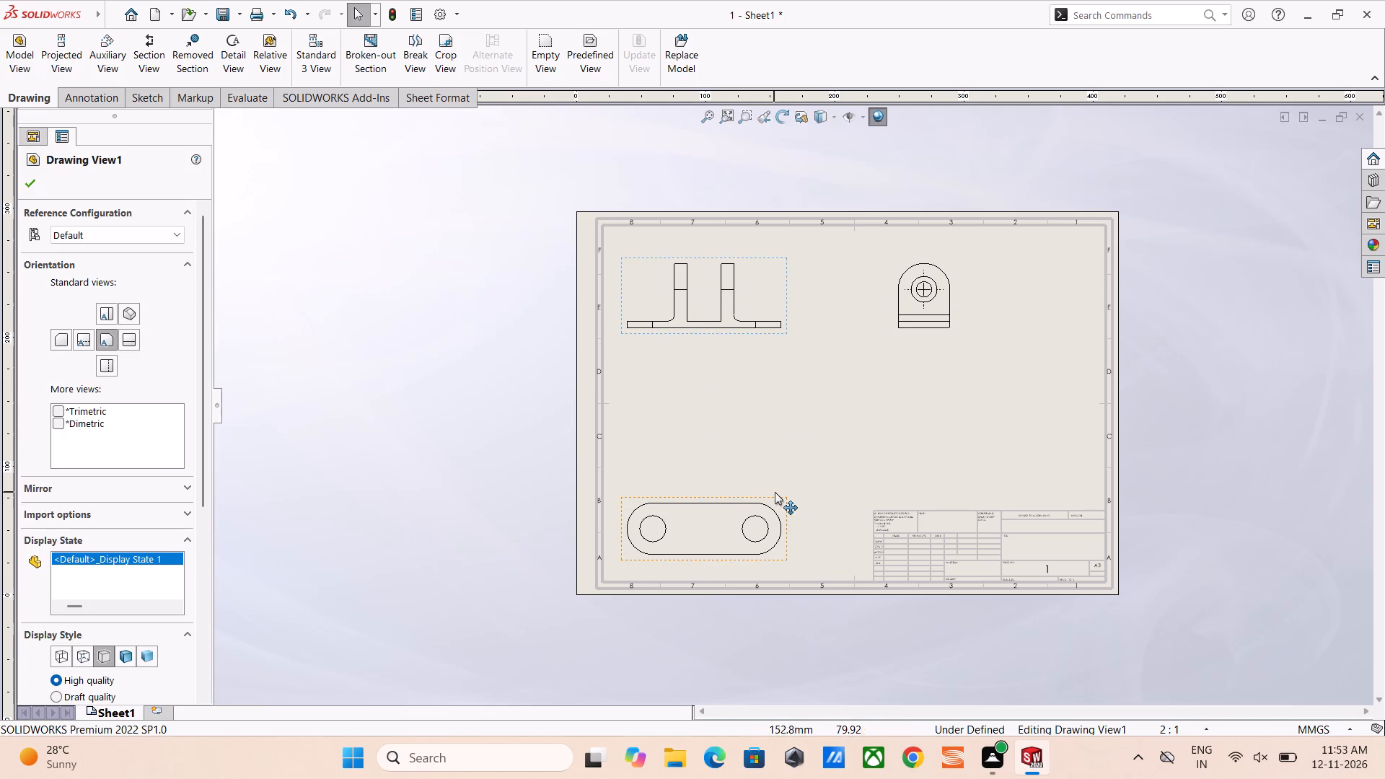
{"action": "left_click_drag", "start_coordinate": [776, 494], "coordinate": [788, 321]}
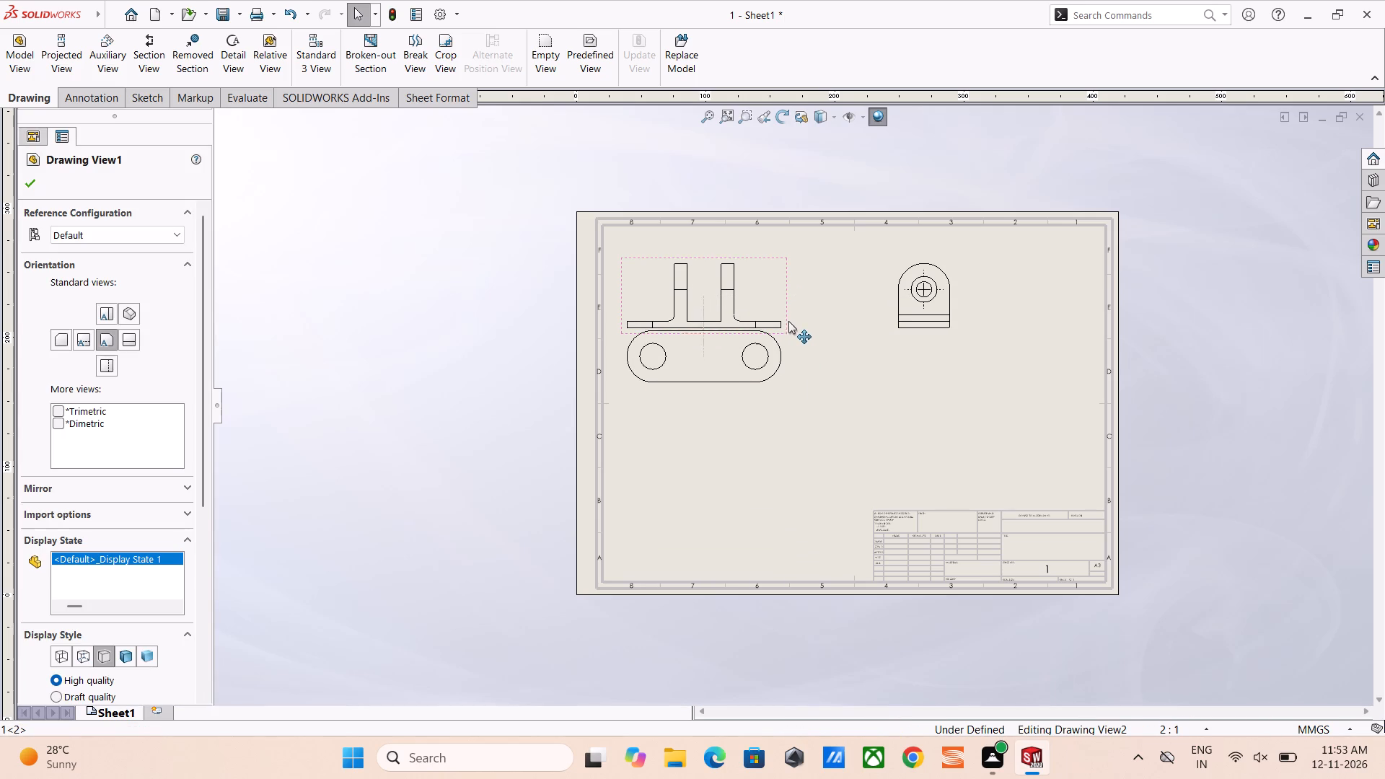
{"action": "left_click_drag", "start_coordinate": [788, 321], "coordinate": [787, 365]}
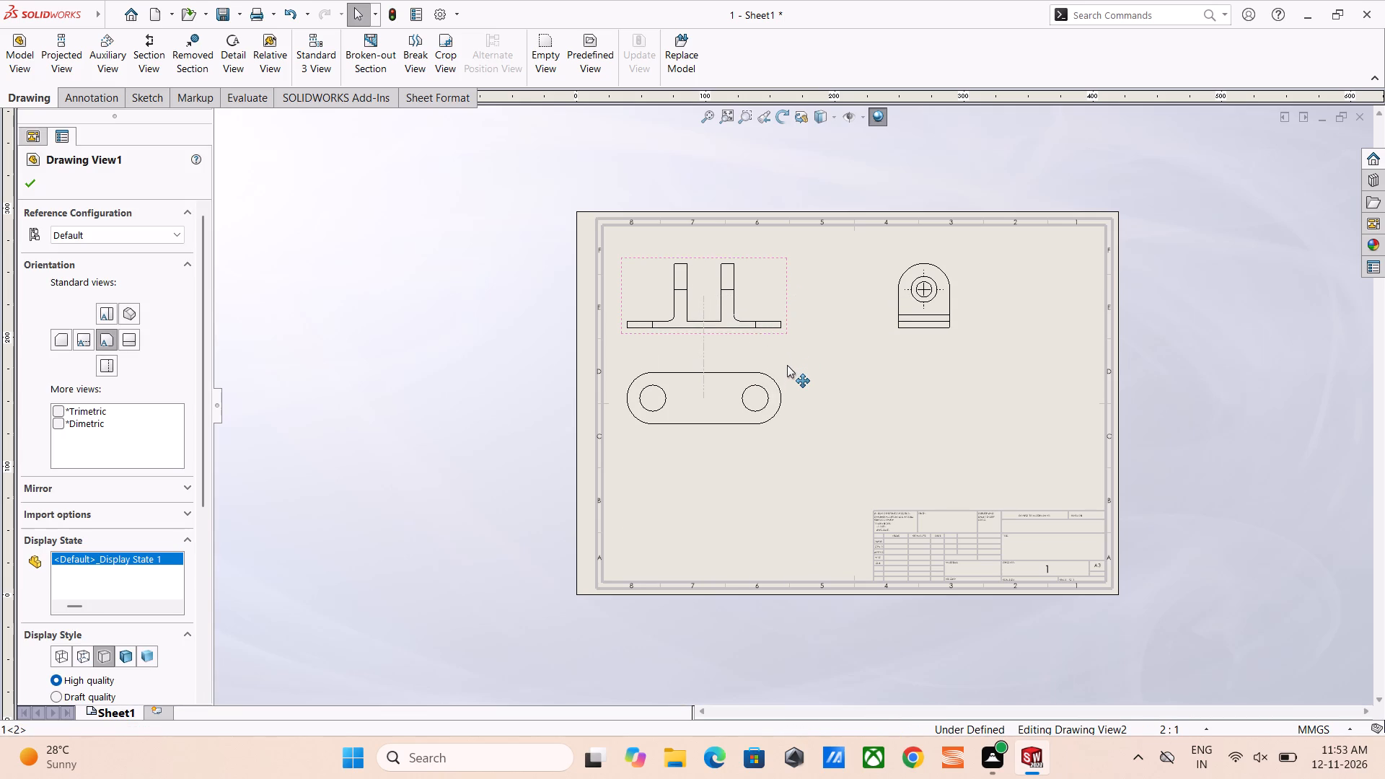
{"action": "left_click_drag", "start_coordinate": [787, 365], "coordinate": [788, 373]}
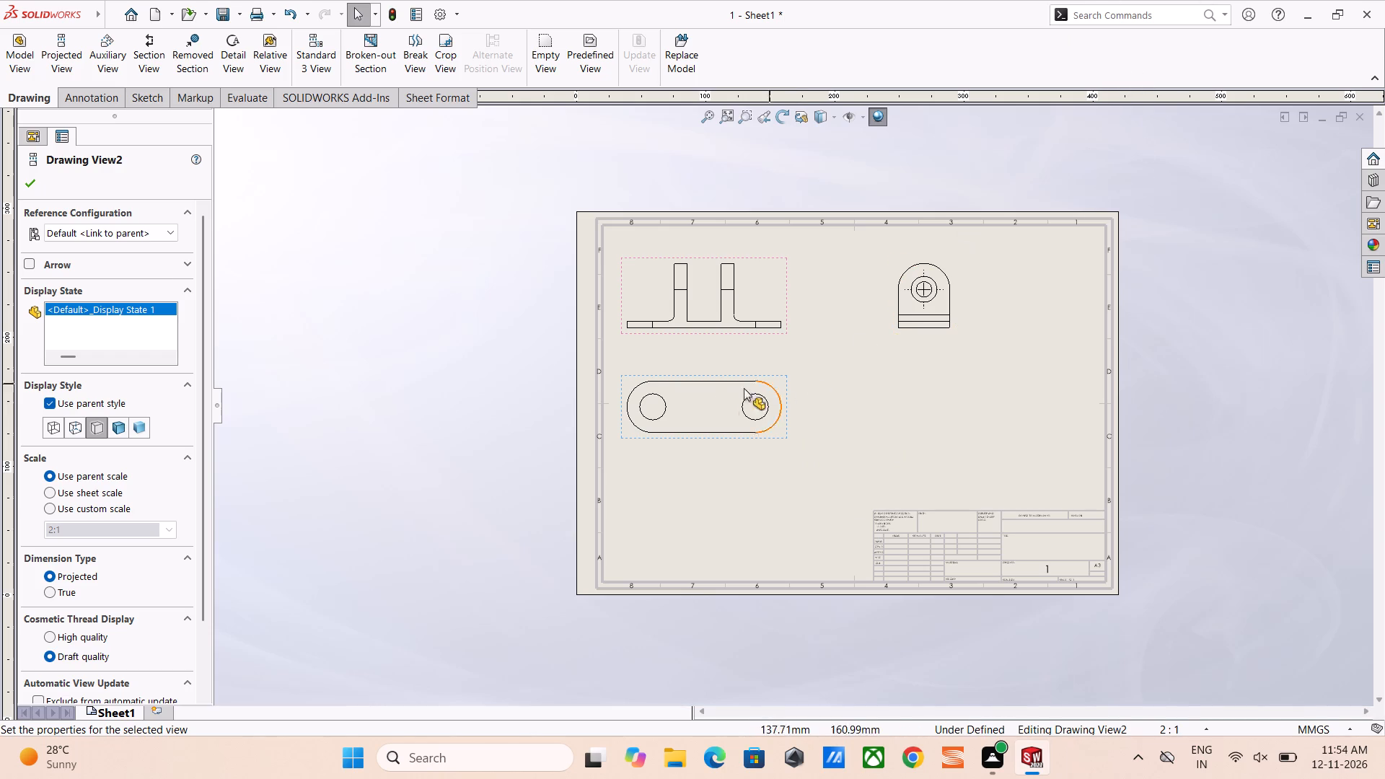
Set the display style of the top view and the front view to Hidden Lines Visible.
{"action": "left_click", "coordinate": [710, 402]}
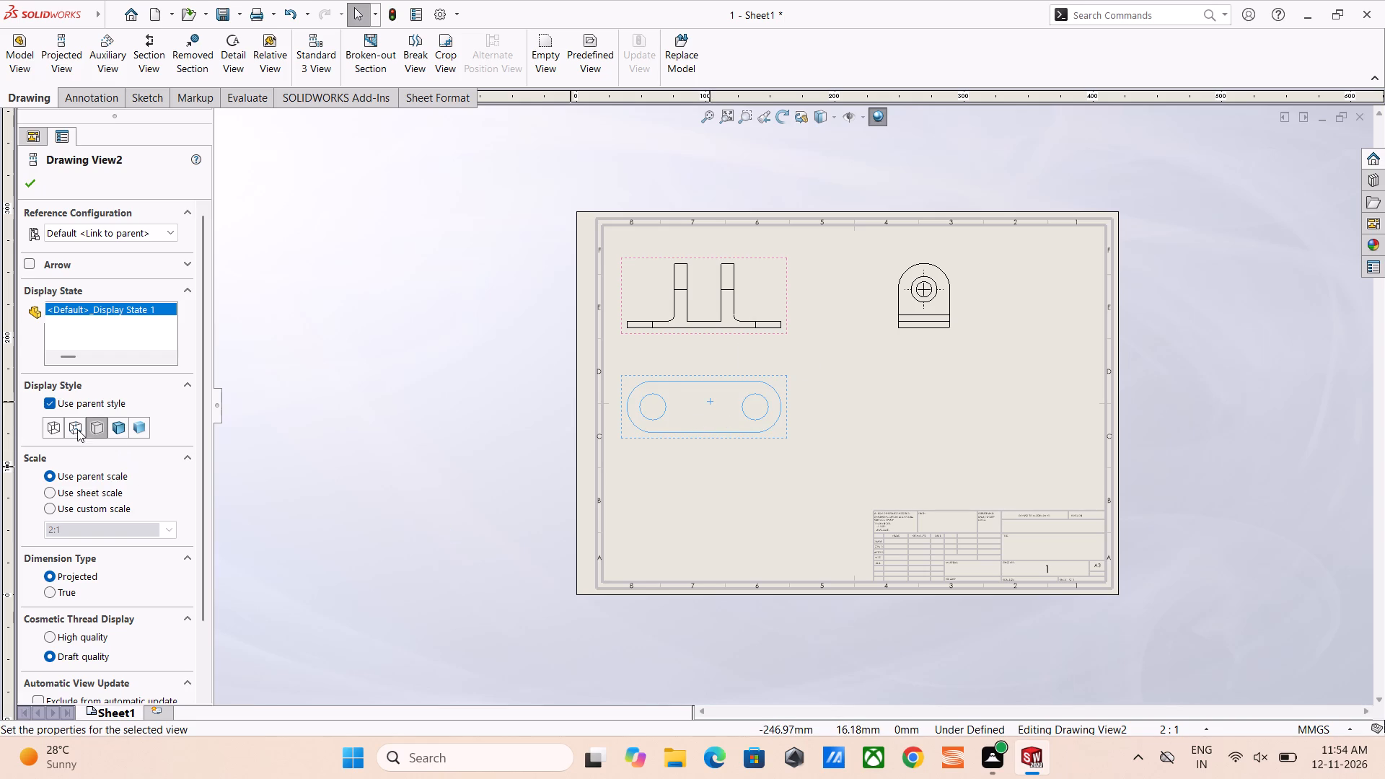
{"action": "left_click", "coordinate": [76, 432]}
{"action": "left_click", "coordinate": [342, 459]}
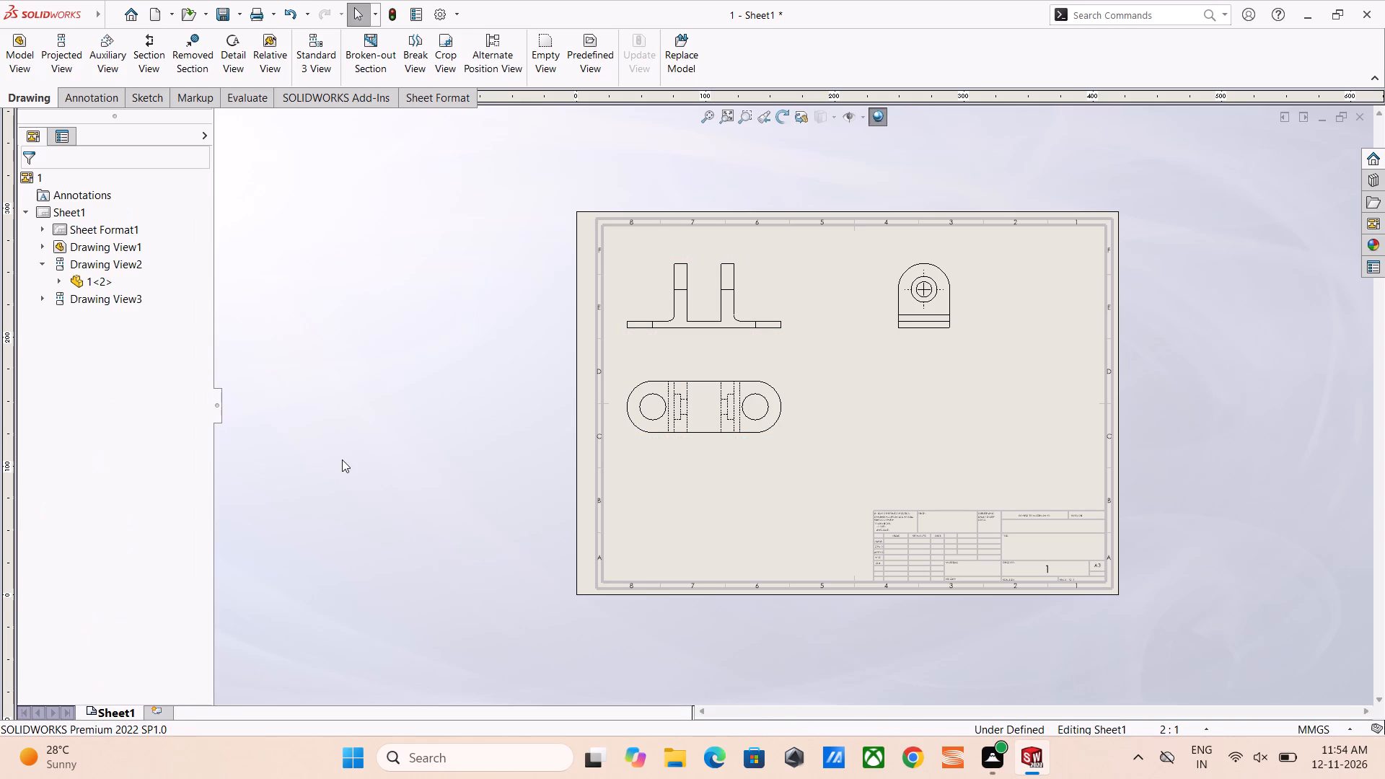
{"action": "left_click", "coordinate": [786, 293]}
{"action": "scroll", "coordinate": [128, 417], "scroll_direction": "down", "scroll_amount": 3}
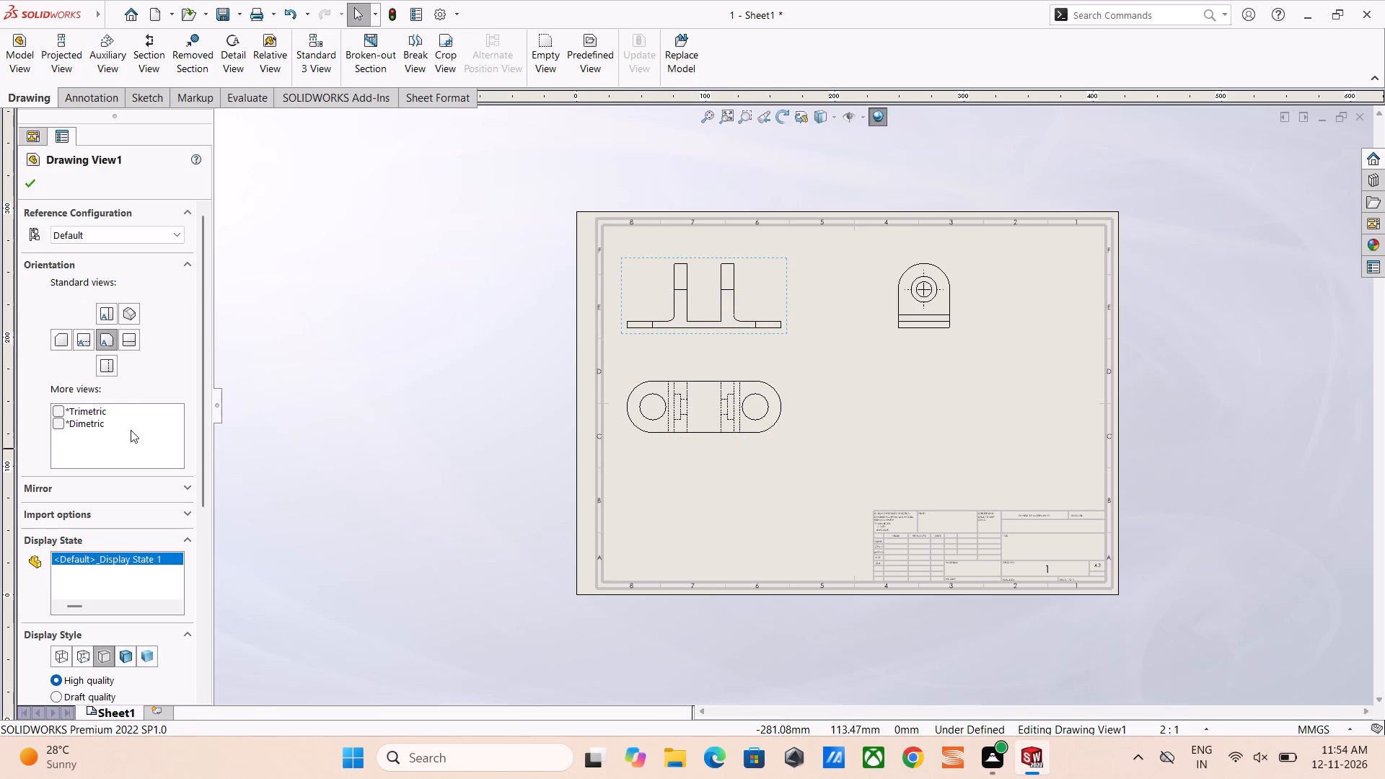
{"action": "scroll", "coordinate": [131, 430], "scroll_direction": "down", "scroll_amount": 1}
{"action": "scroll", "coordinate": [120, 633], "scroll_direction": "down", "scroll_amount": 4}
{"action": "left_click", "coordinate": [104, 340]}
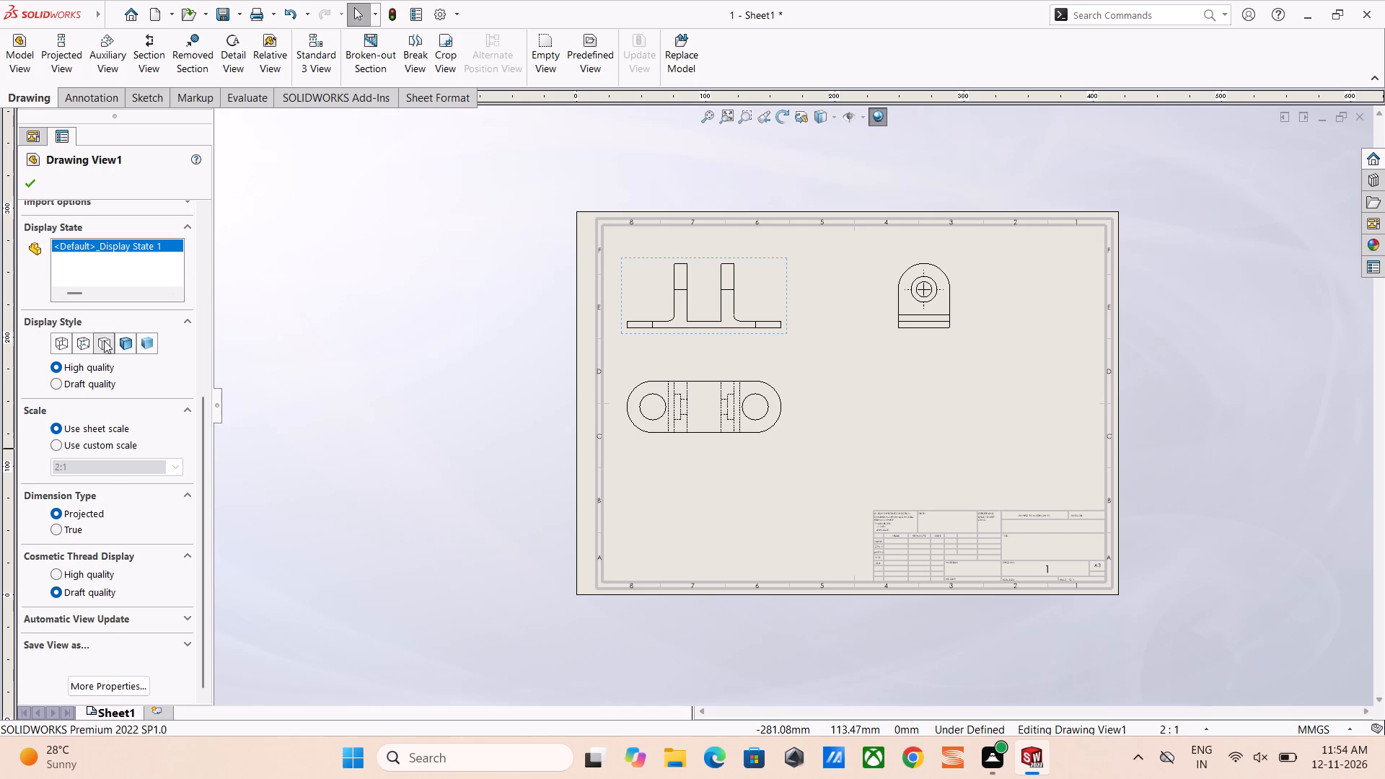
{"action": "left_click", "coordinate": [79, 345]}
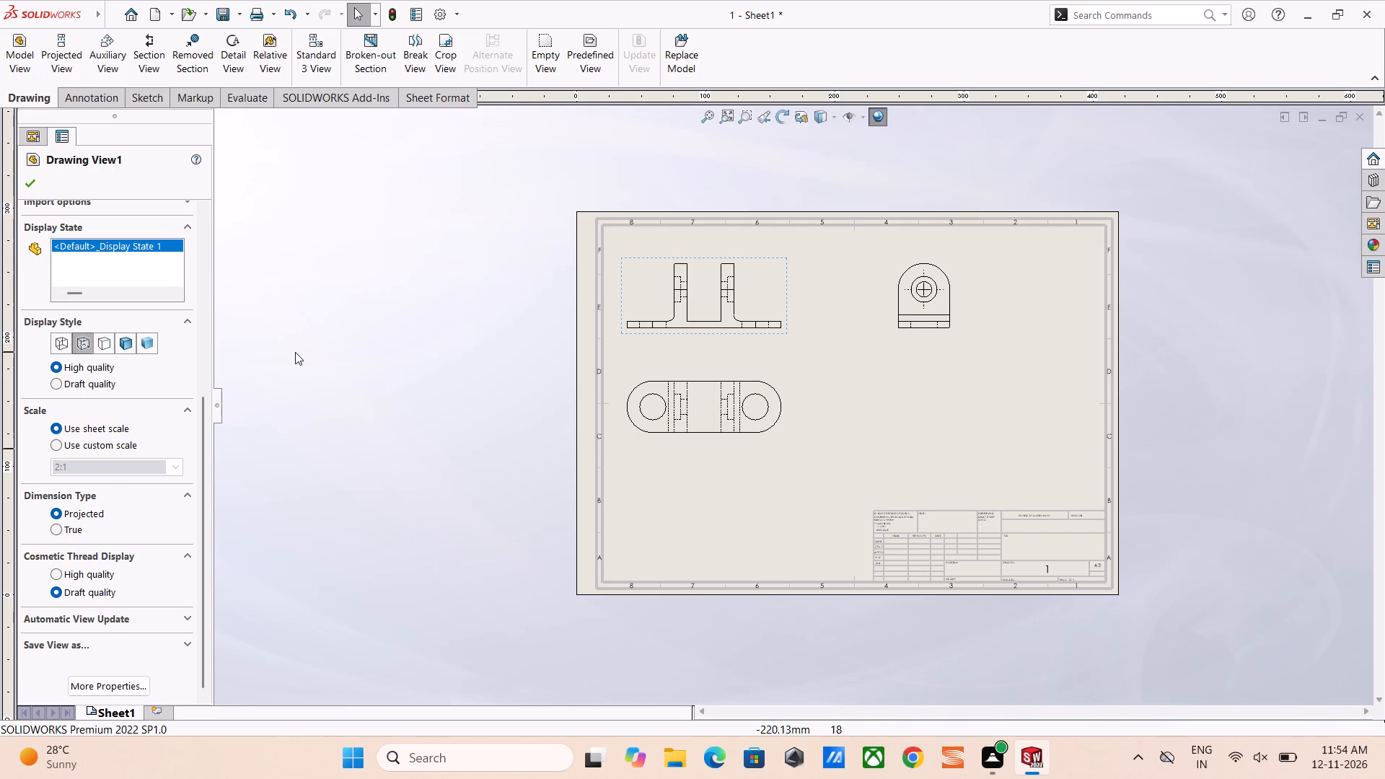
{"action": "left_click", "coordinate": [295, 352]}
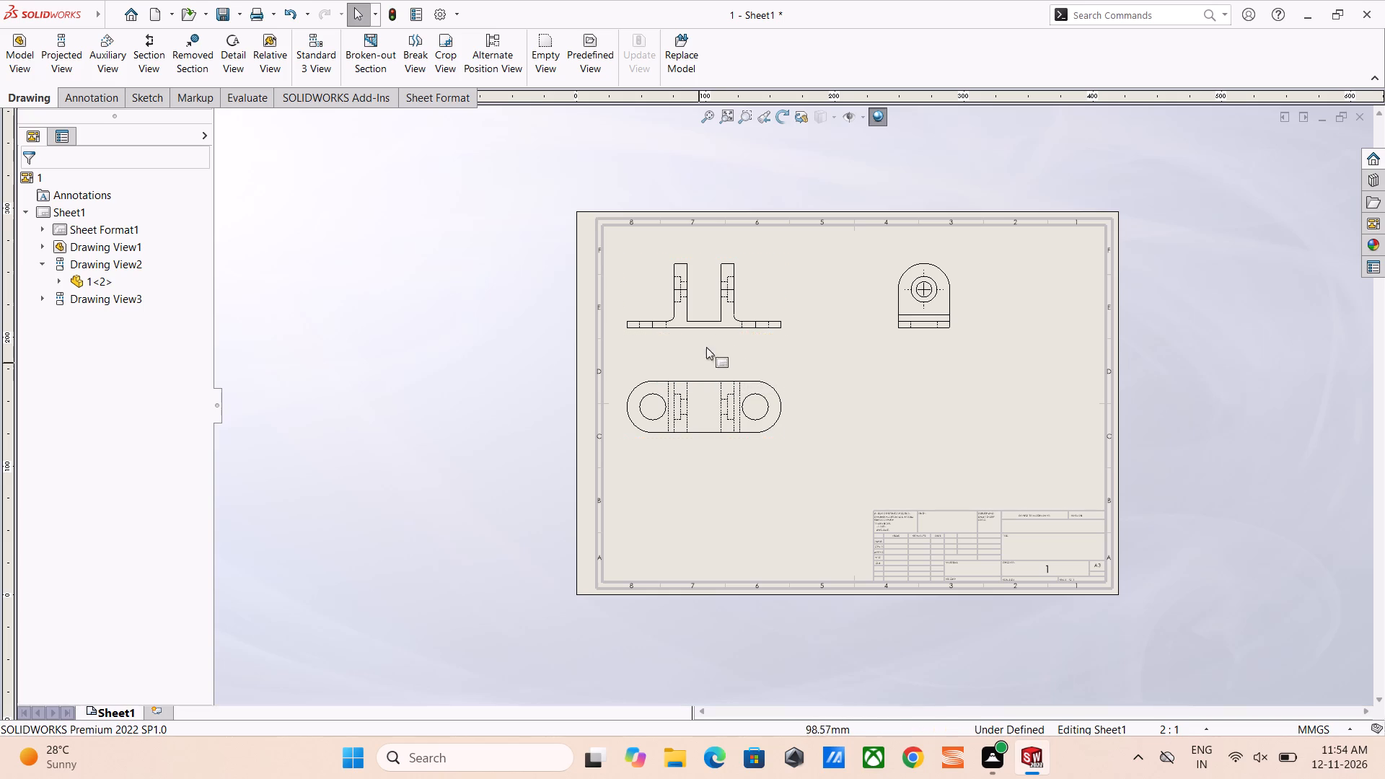
Sketch an L-shaped centerline on the top view: about 30 mm horizontally from the plate's left end to its middle, then about 17 mm downward.
{"action": "left_click", "coordinate": [154, 99]}
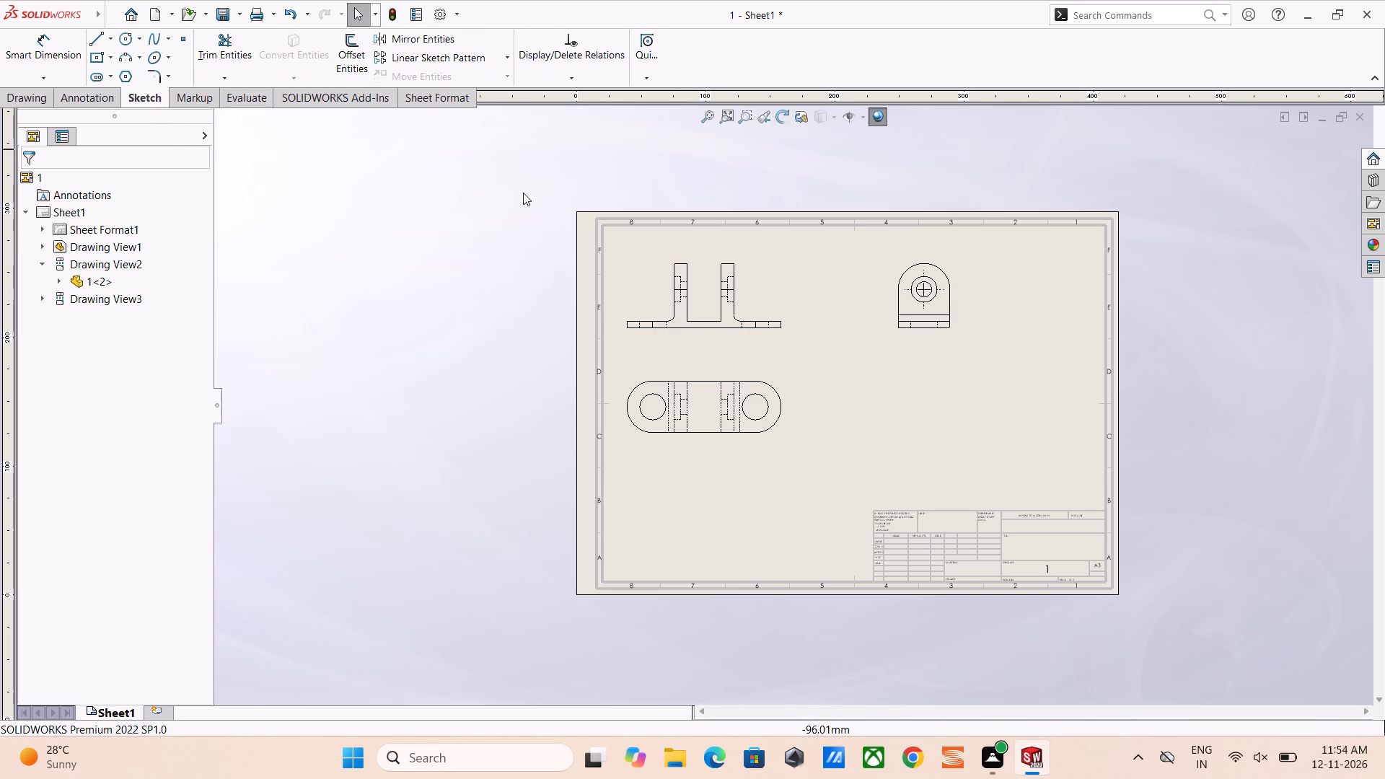
{"action": "scroll", "coordinate": [687, 340], "scroll_direction": "down", "scroll_amount": 4}
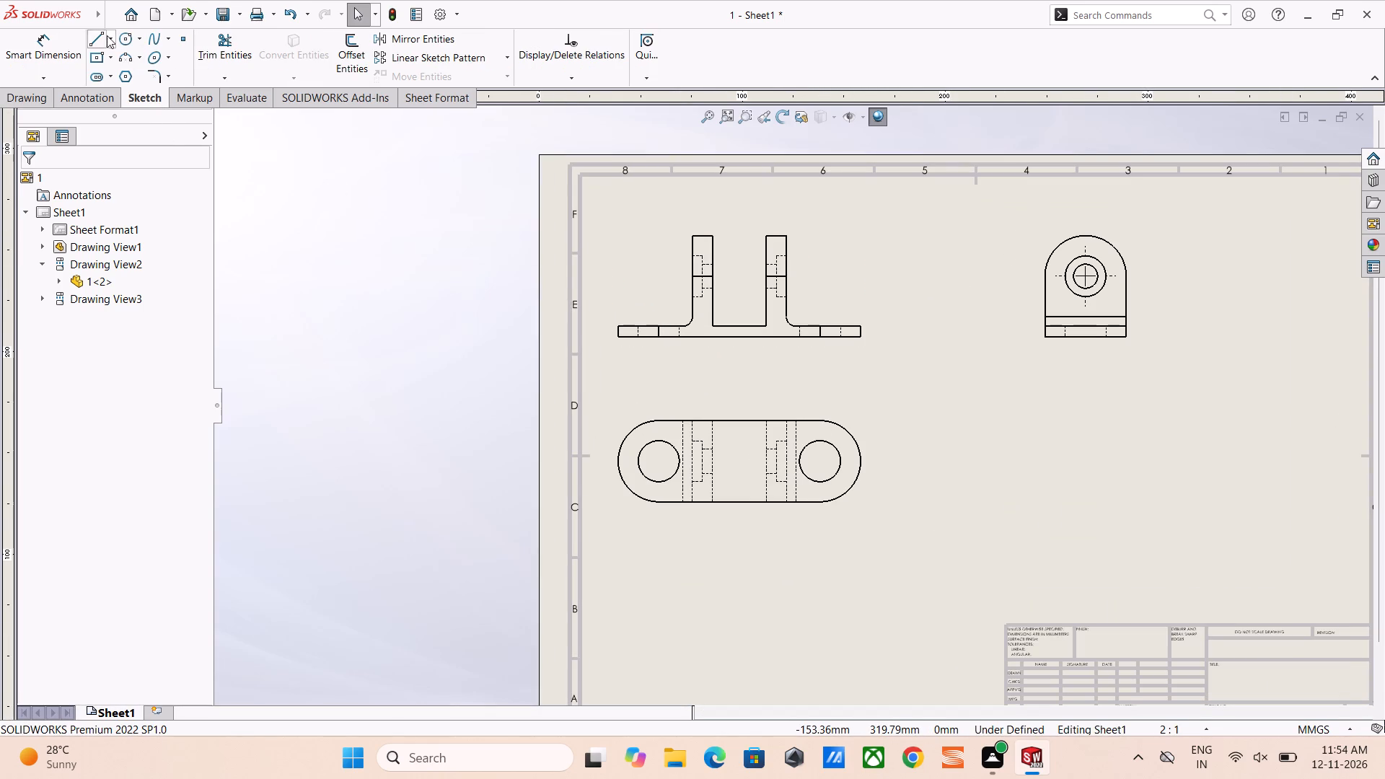
{"action": "left_click", "coordinate": [113, 30]}
{"action": "left_click", "coordinate": [130, 73]}
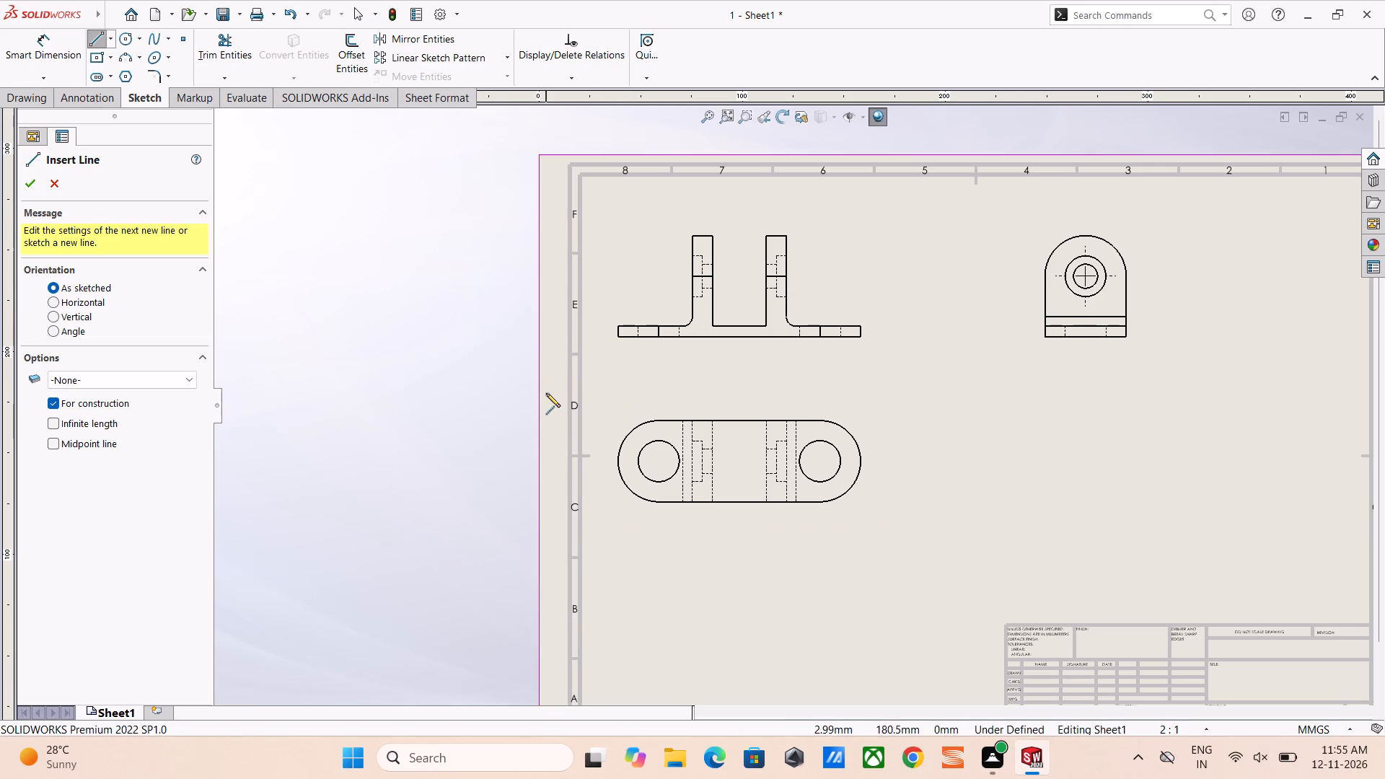
{"action": "left_click", "coordinate": [617, 462]}
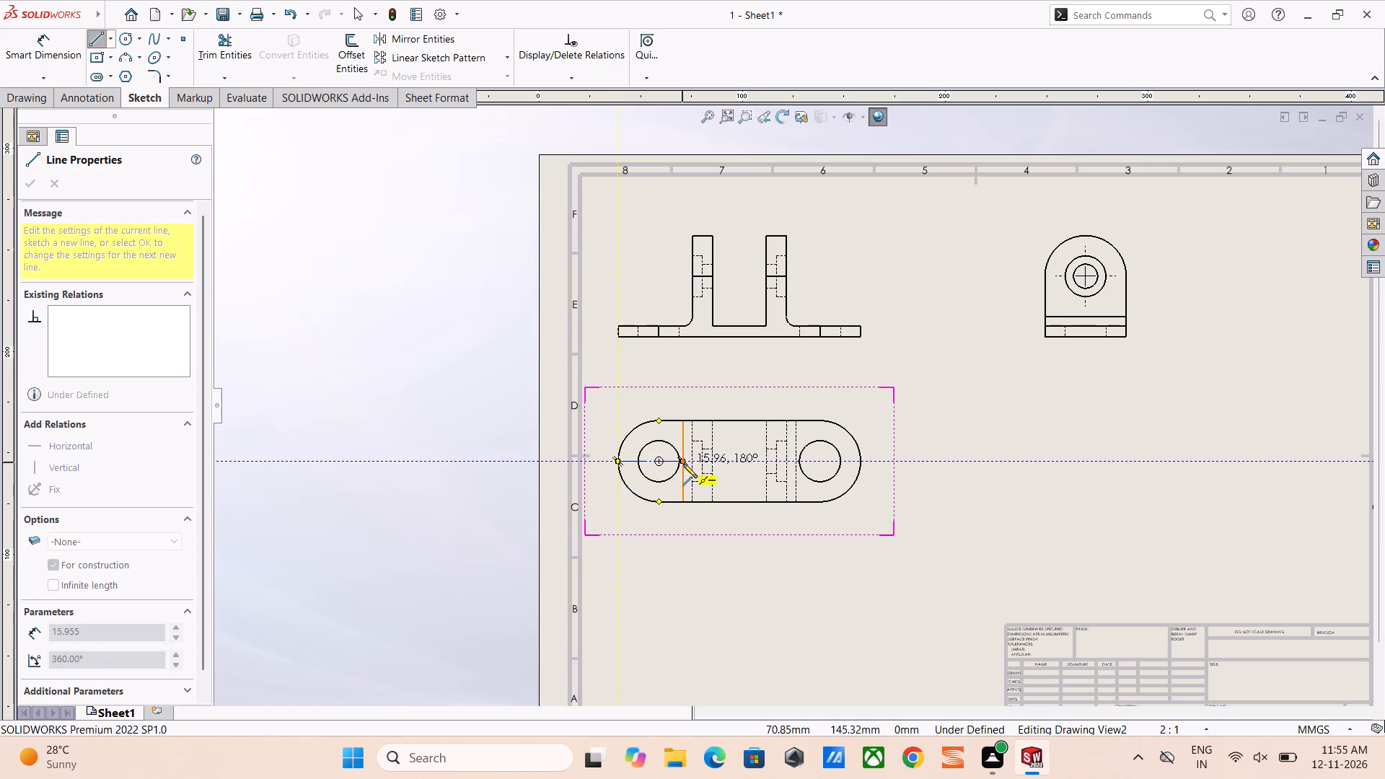
{"action": "left_click", "coordinate": [741, 462]}
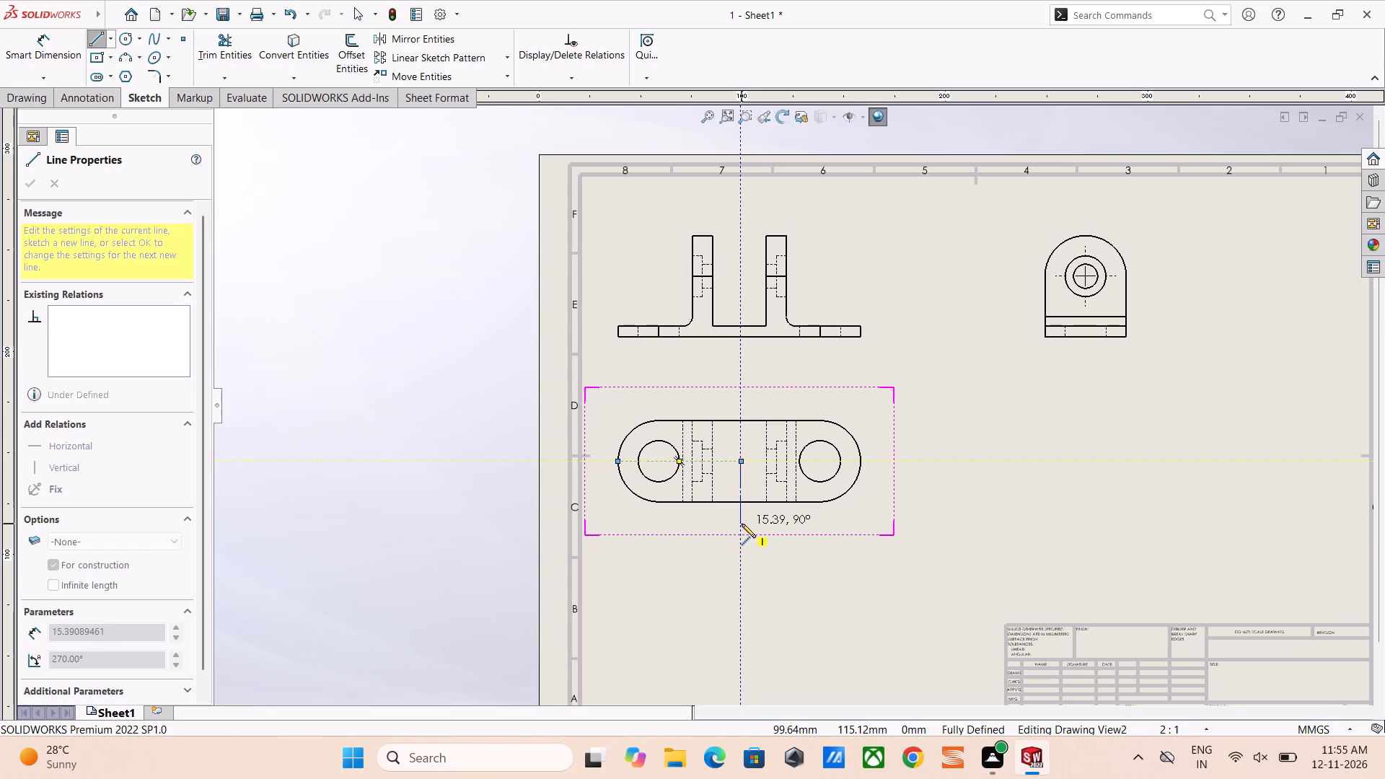
{"action": "left_click", "coordinate": [738, 530]}
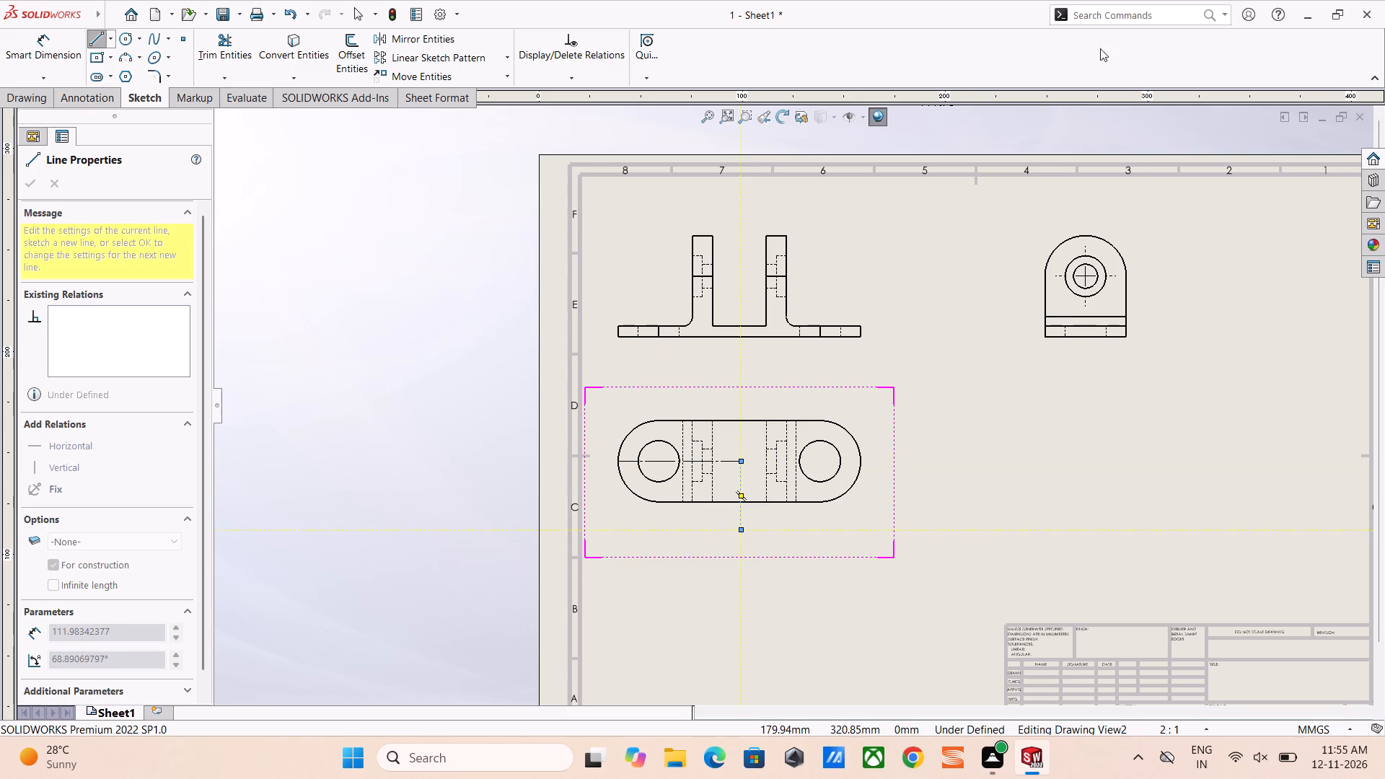
{"action": "right_click_drag", "start_coordinate": [500, 429], "coordinate": [499, 438]}
{"action": "left_click", "coordinate": [595, 445]}
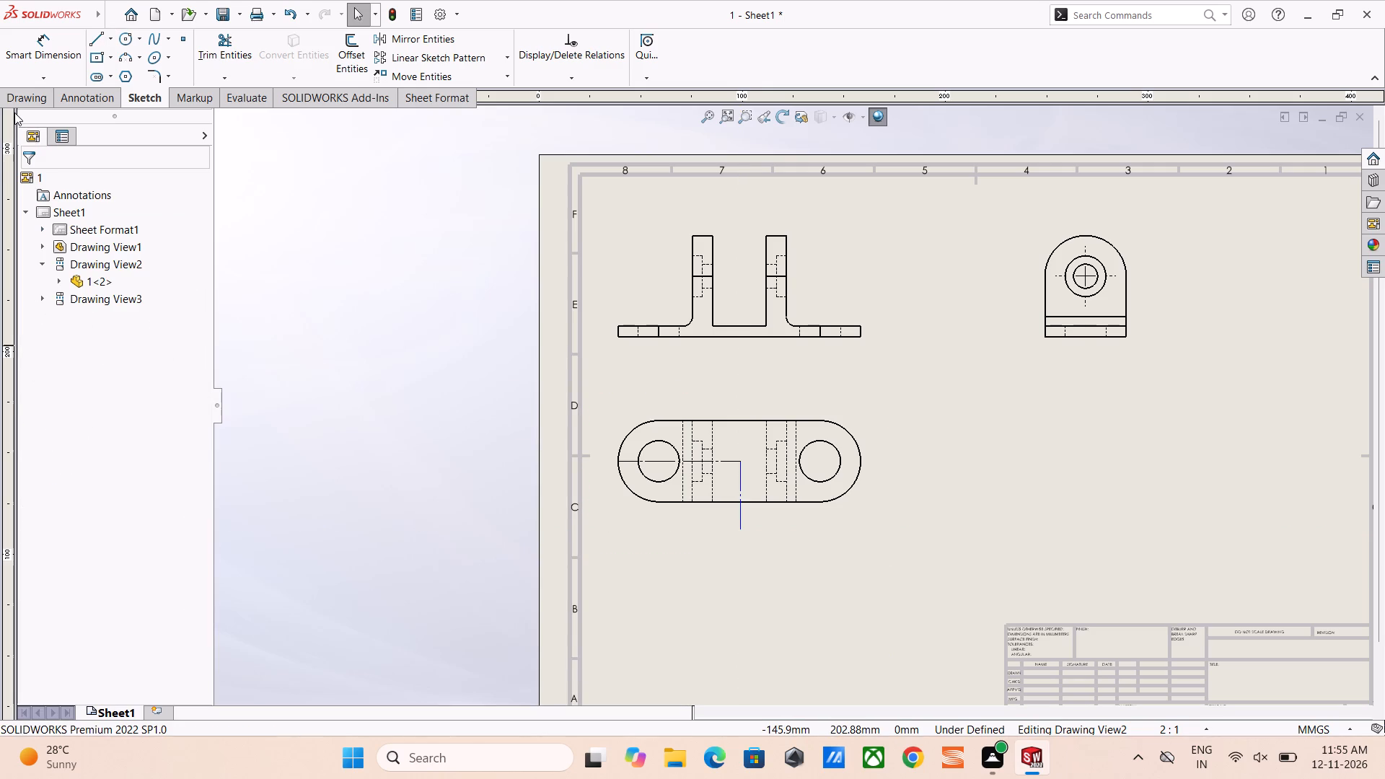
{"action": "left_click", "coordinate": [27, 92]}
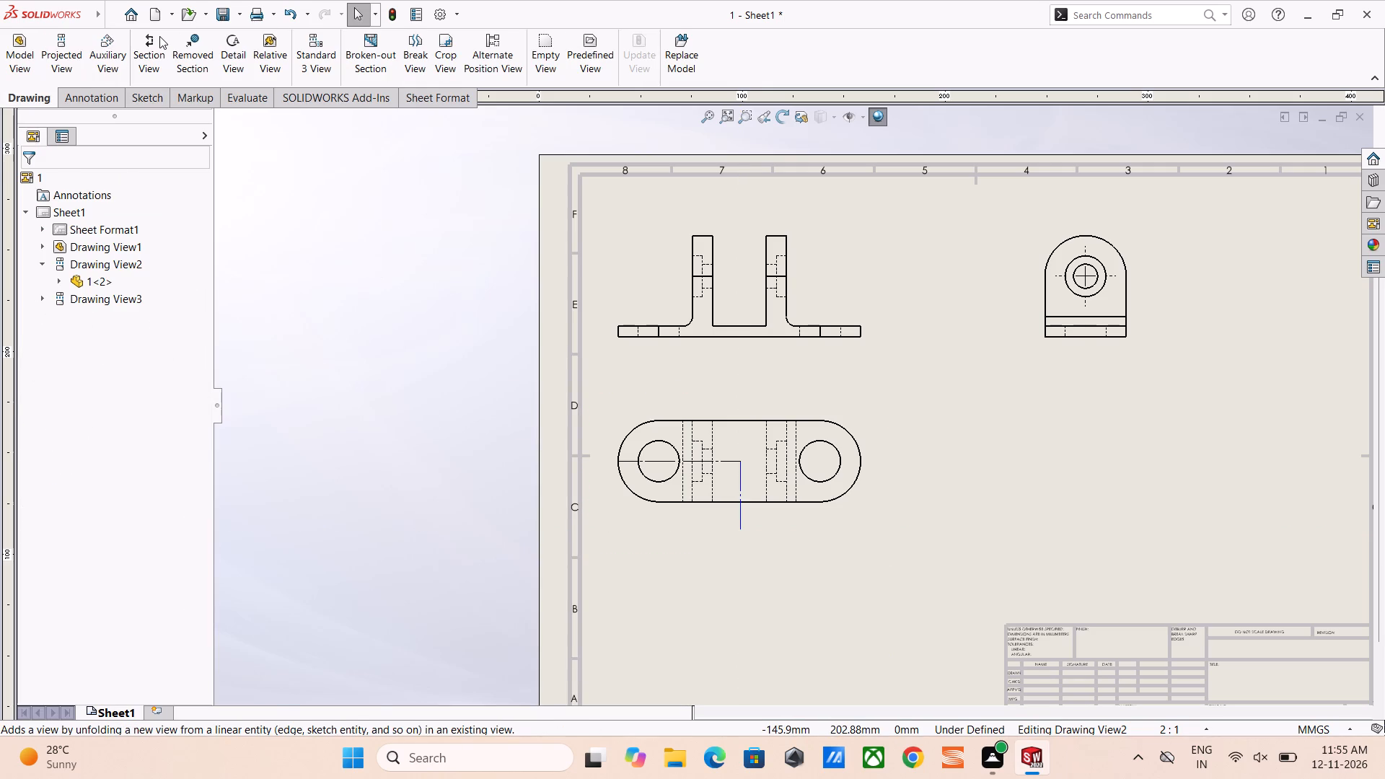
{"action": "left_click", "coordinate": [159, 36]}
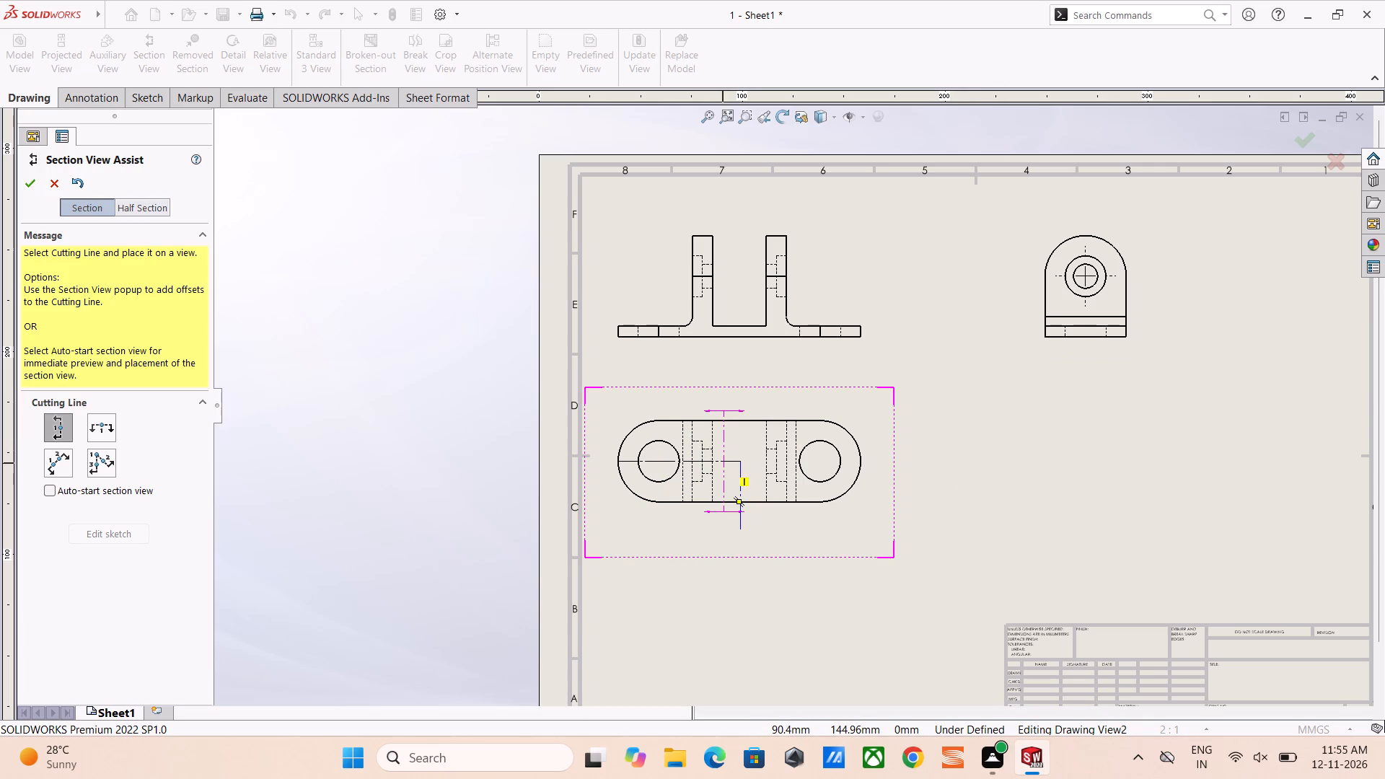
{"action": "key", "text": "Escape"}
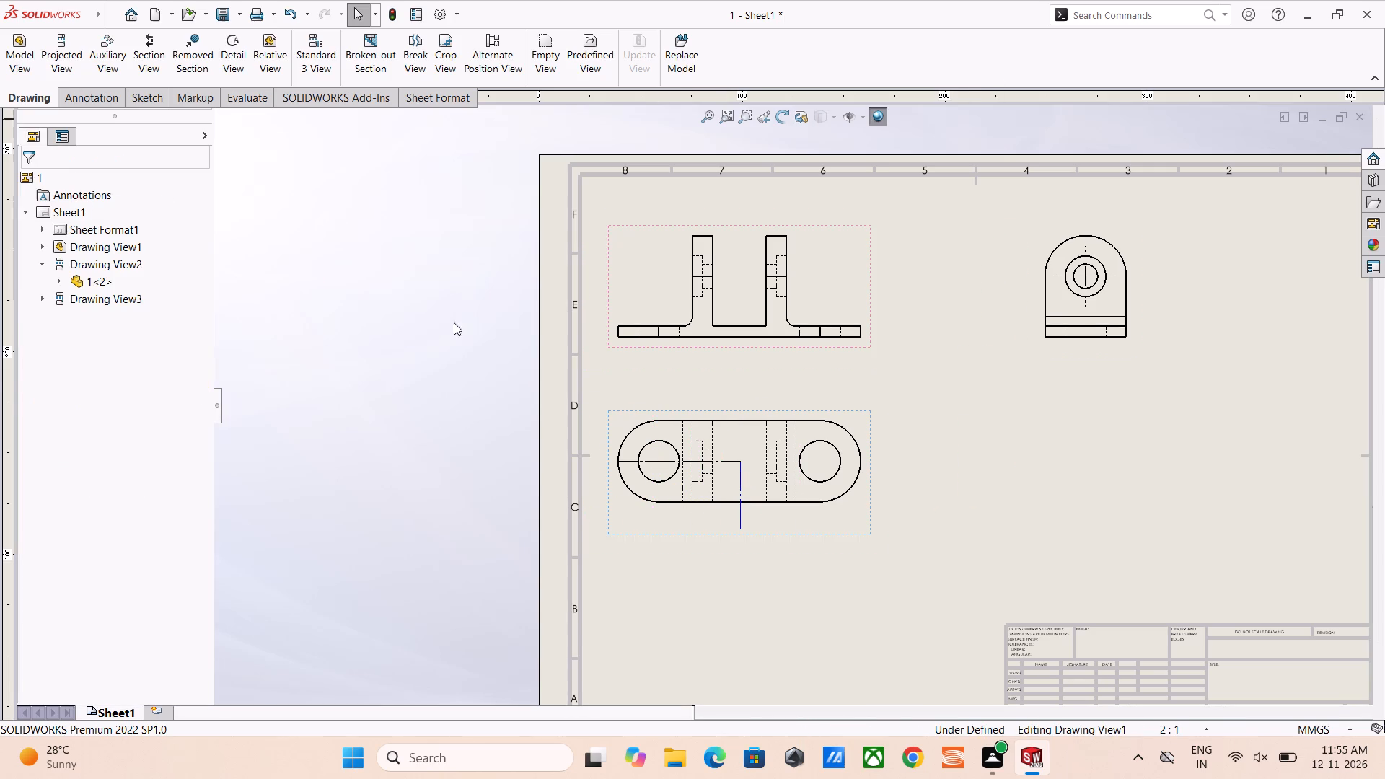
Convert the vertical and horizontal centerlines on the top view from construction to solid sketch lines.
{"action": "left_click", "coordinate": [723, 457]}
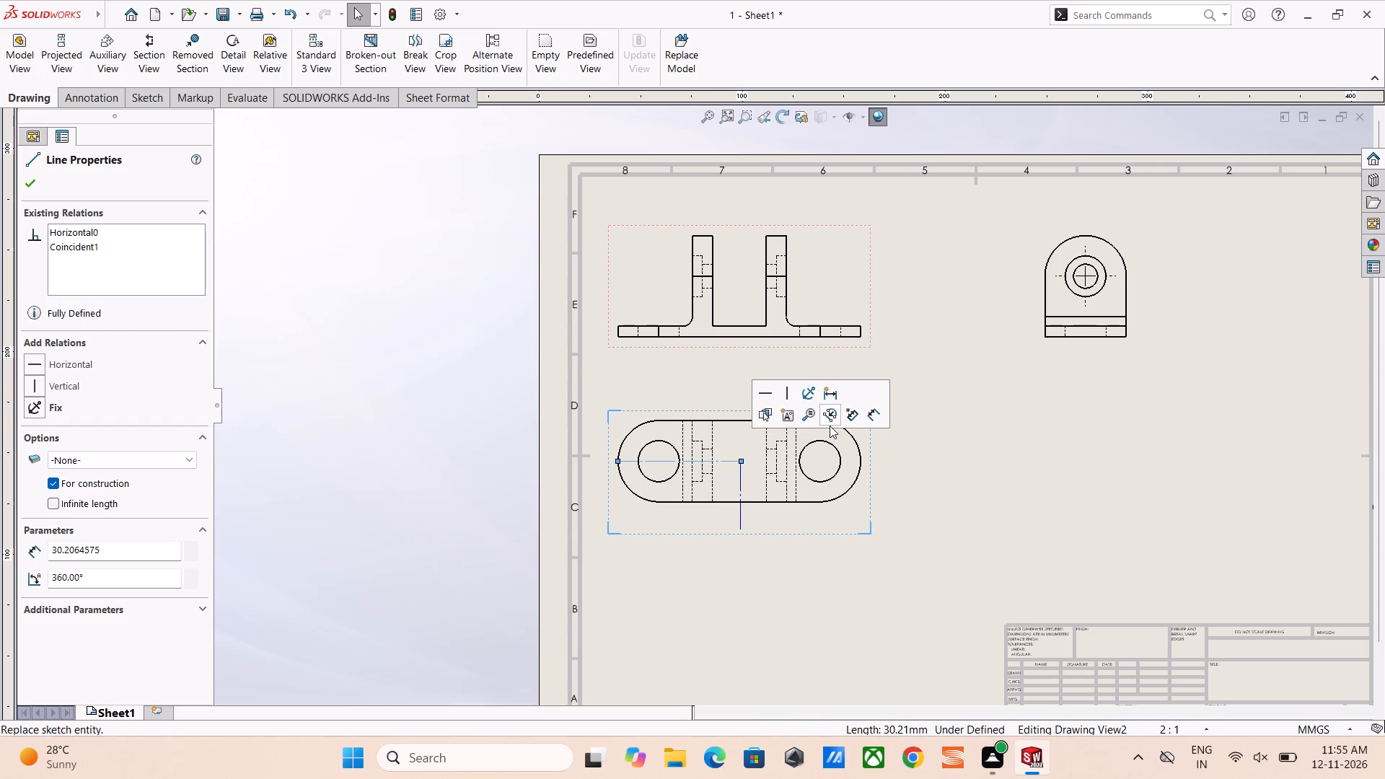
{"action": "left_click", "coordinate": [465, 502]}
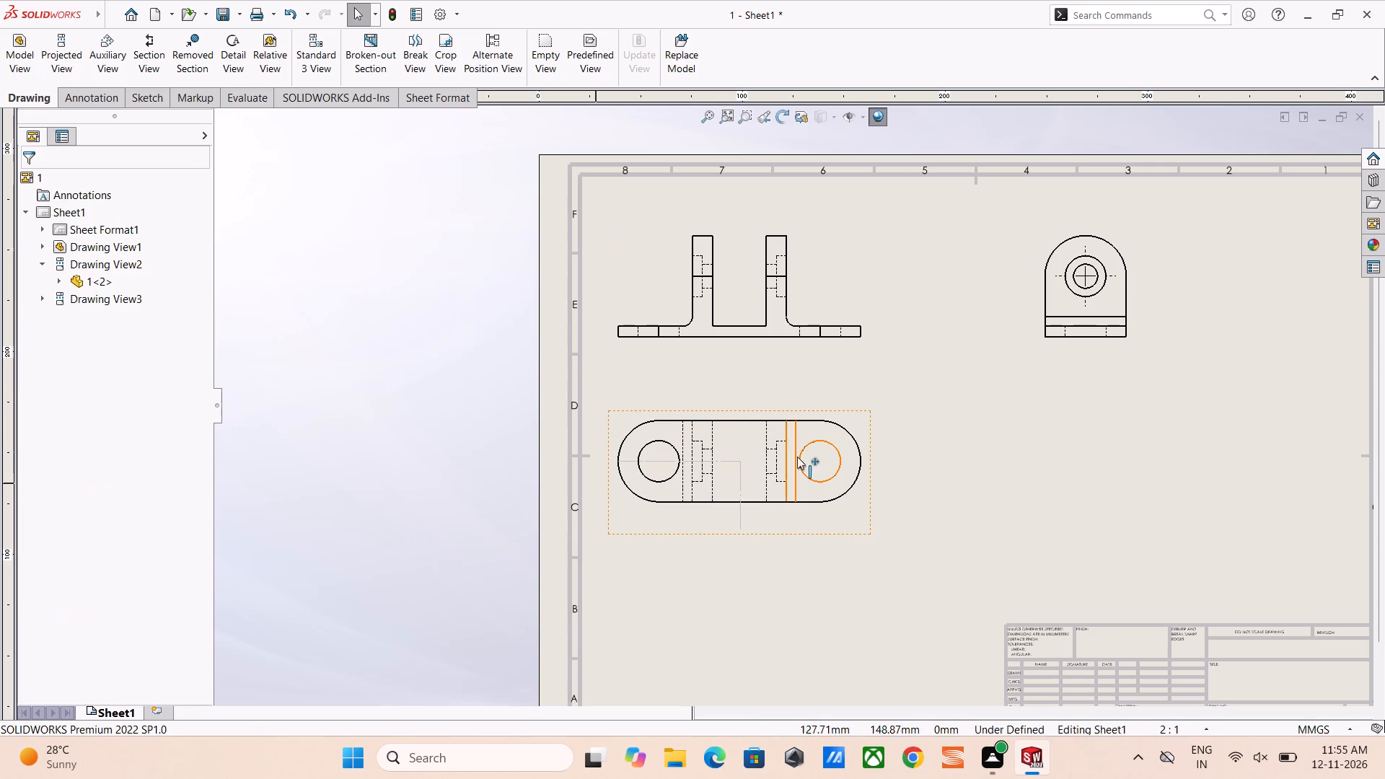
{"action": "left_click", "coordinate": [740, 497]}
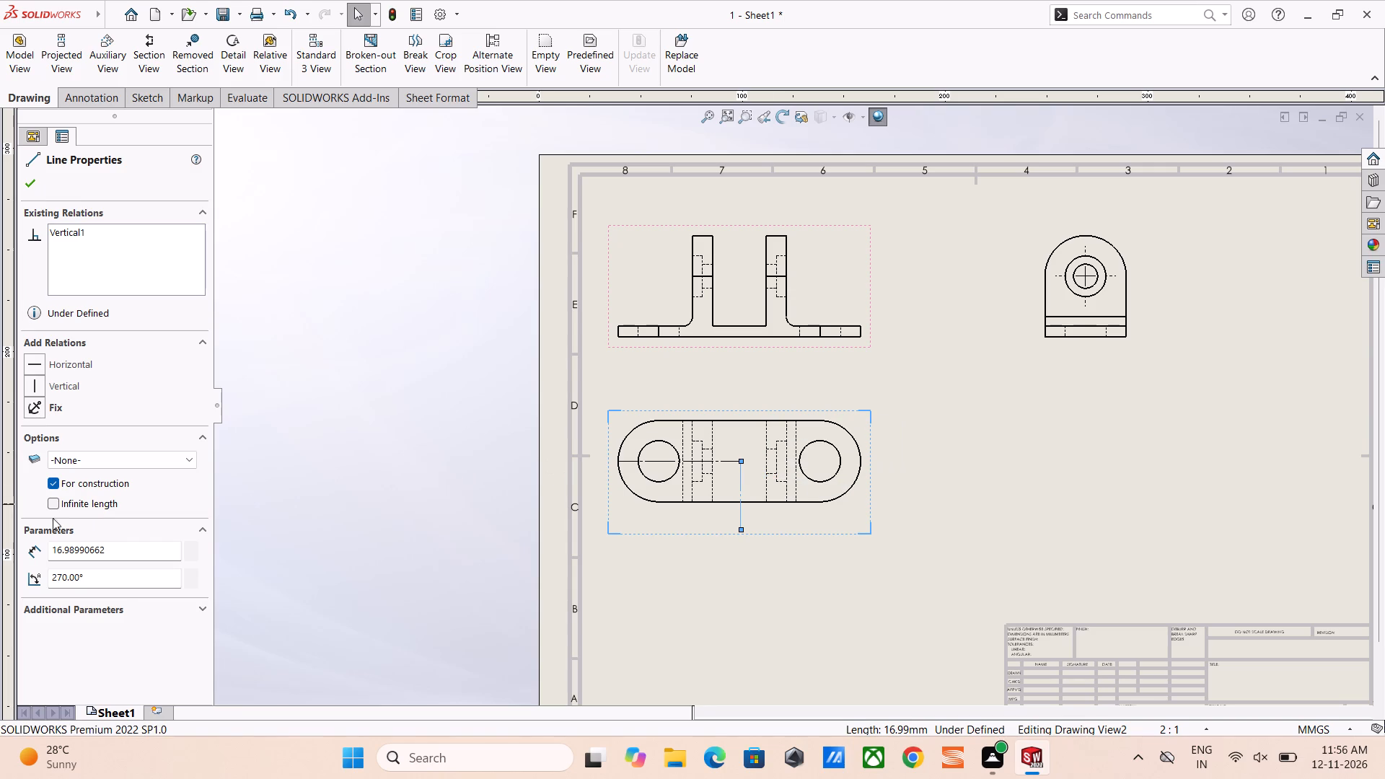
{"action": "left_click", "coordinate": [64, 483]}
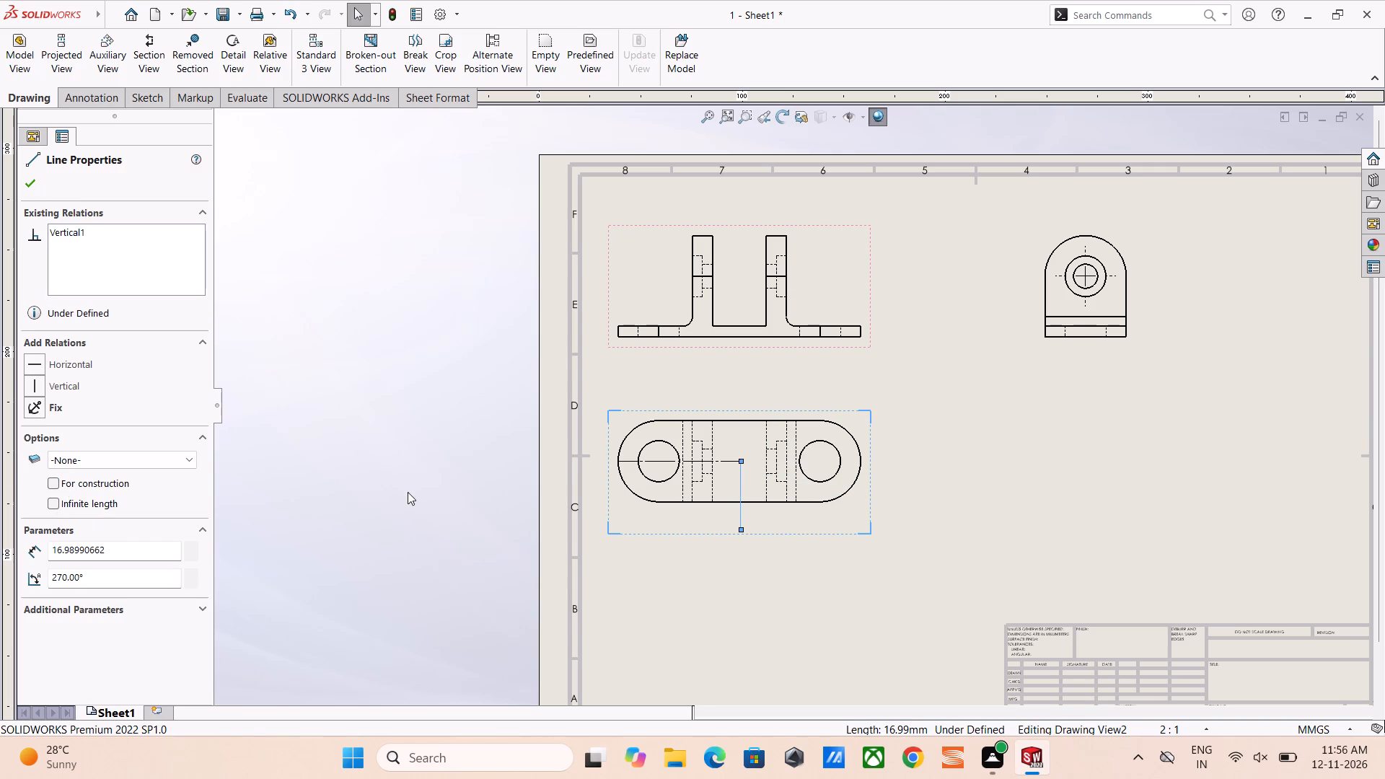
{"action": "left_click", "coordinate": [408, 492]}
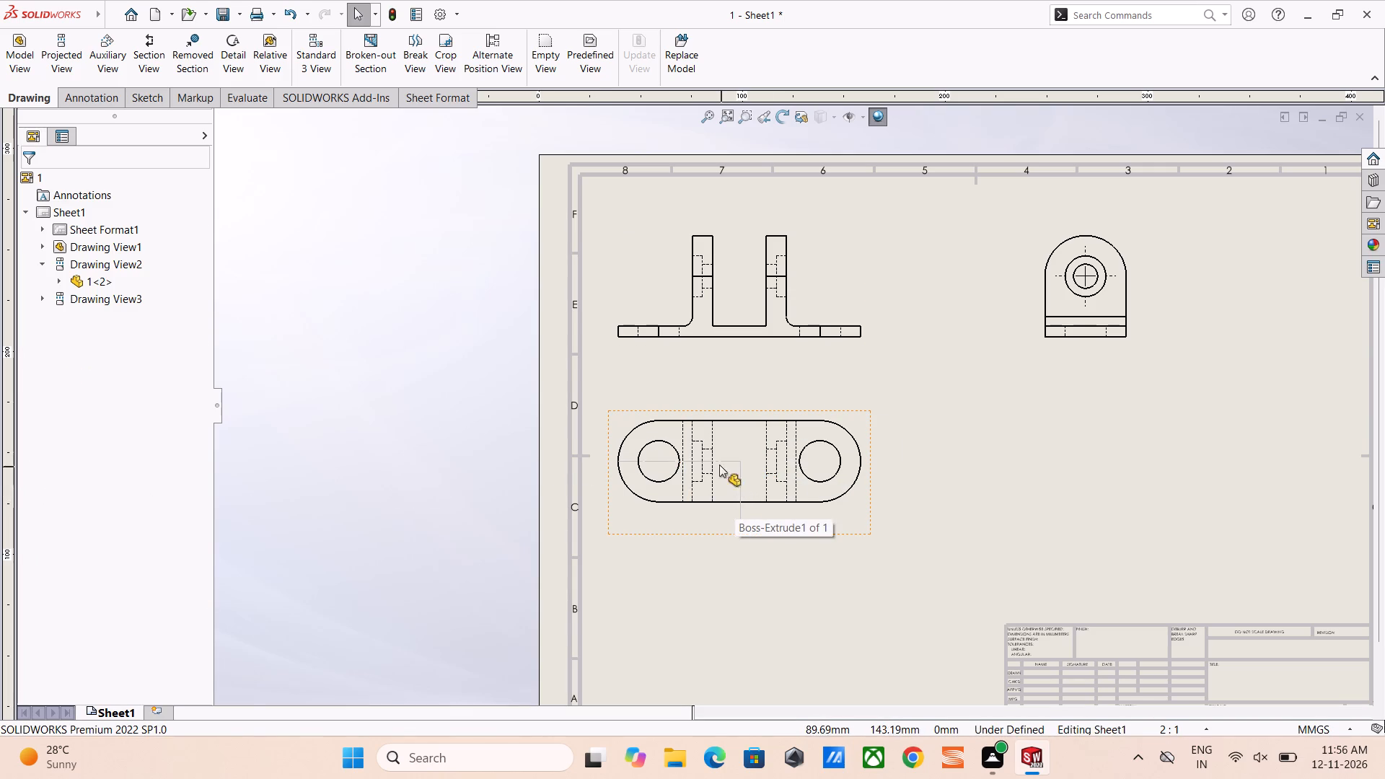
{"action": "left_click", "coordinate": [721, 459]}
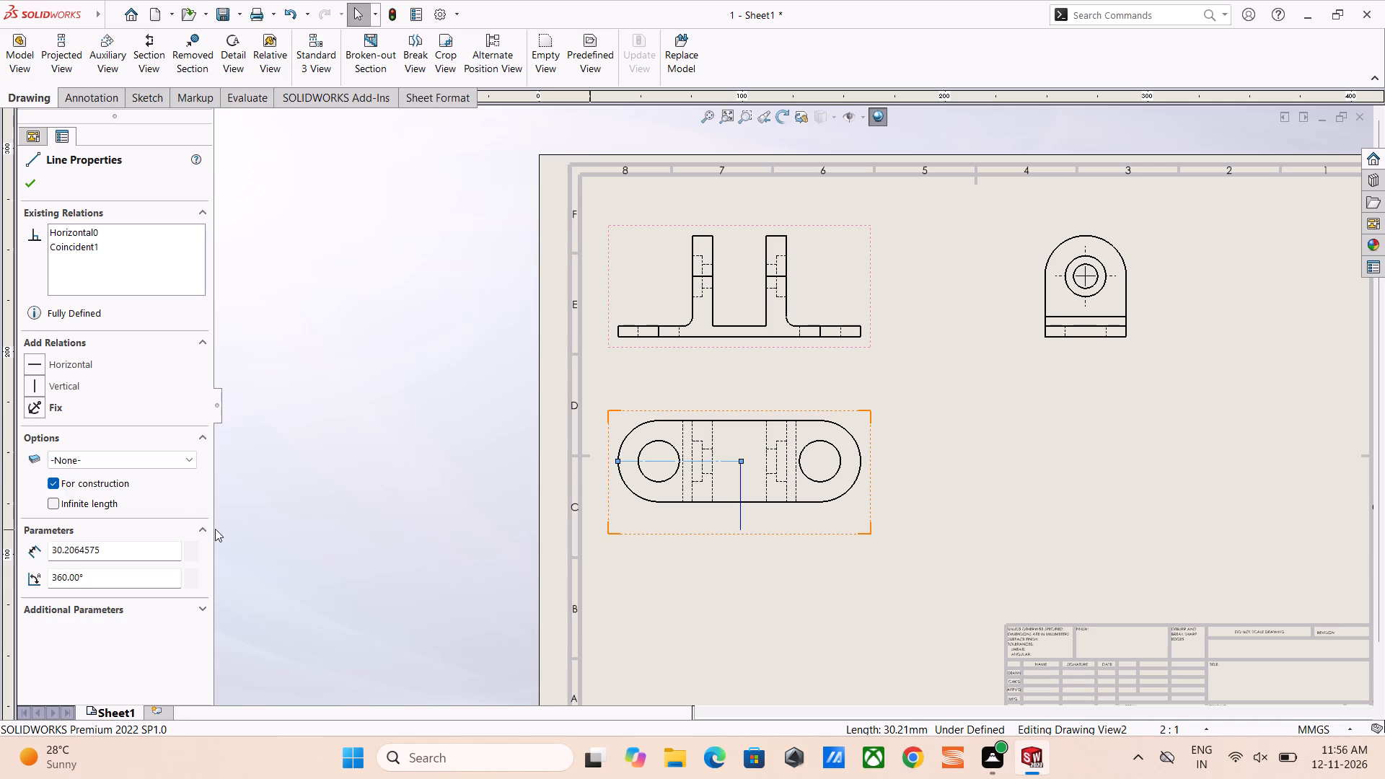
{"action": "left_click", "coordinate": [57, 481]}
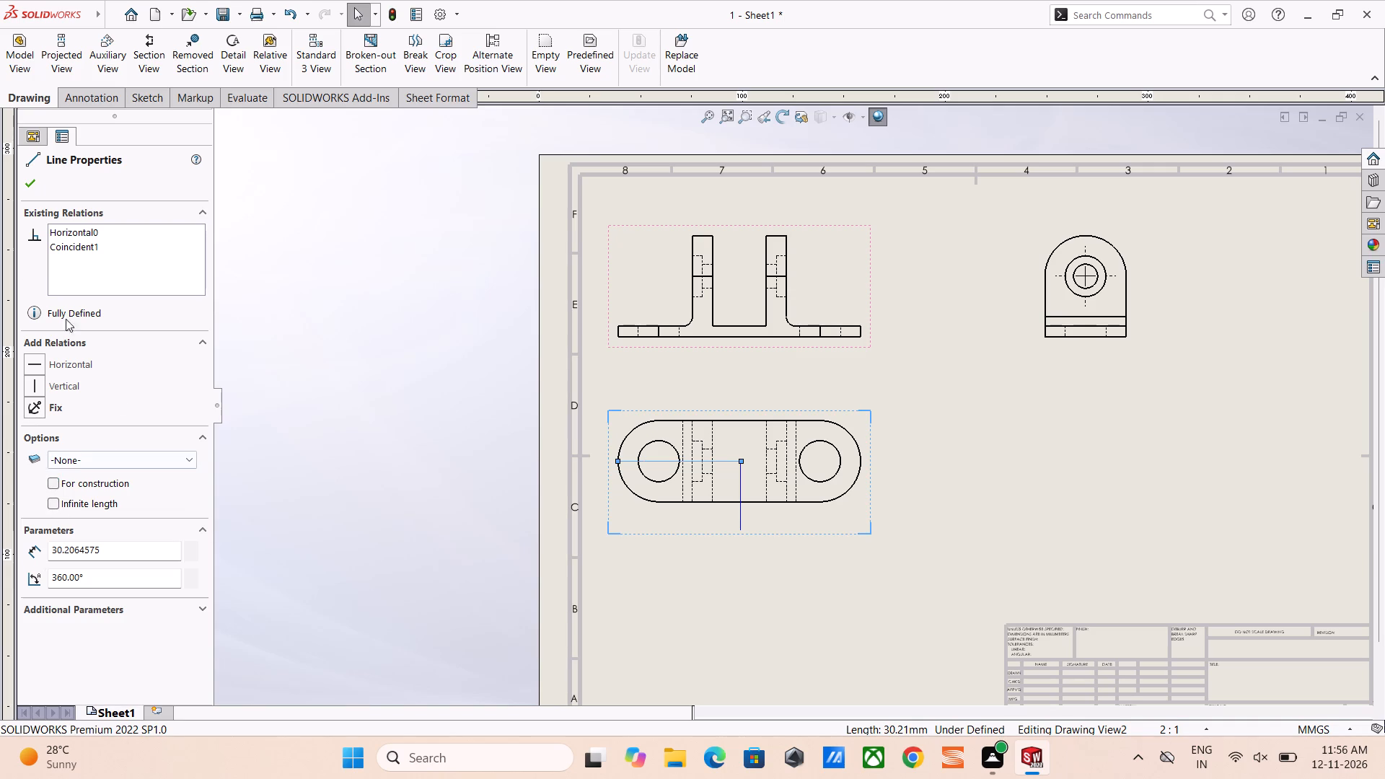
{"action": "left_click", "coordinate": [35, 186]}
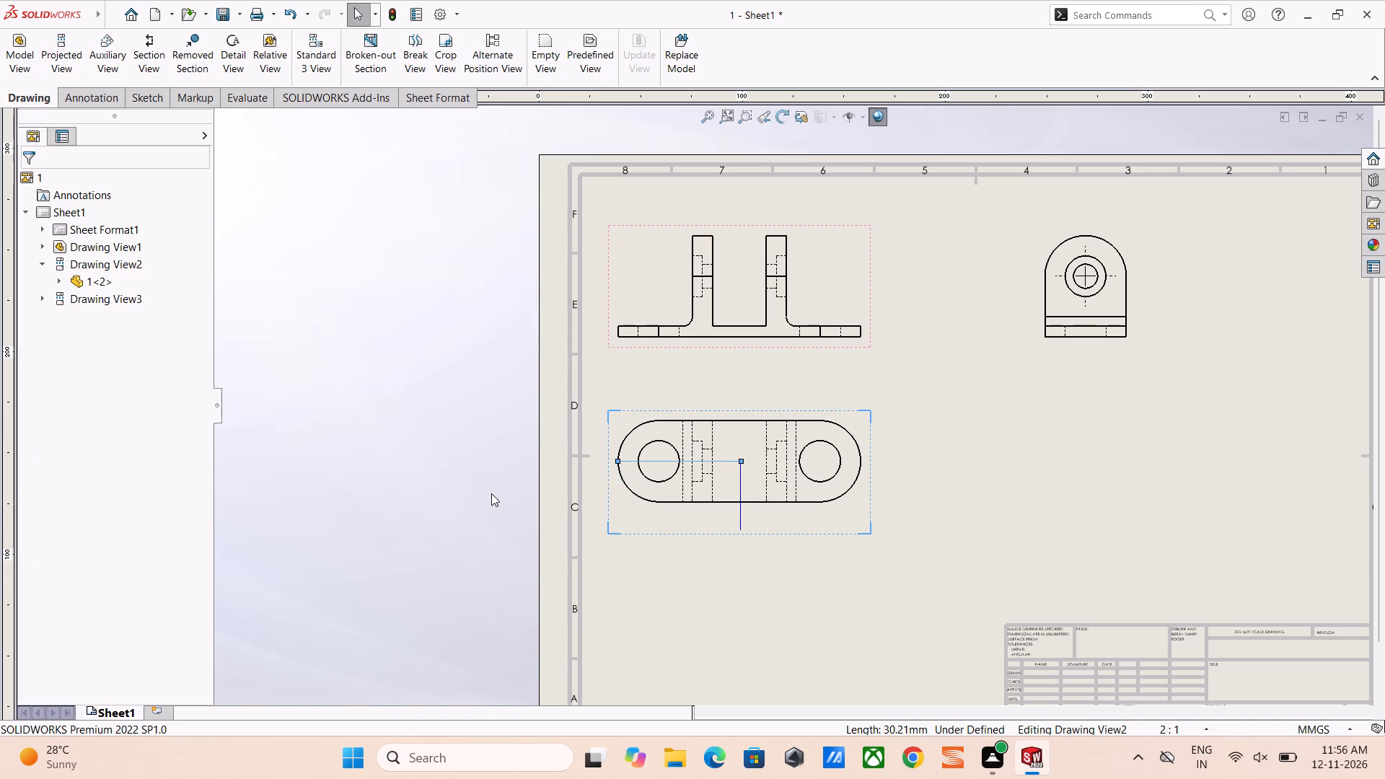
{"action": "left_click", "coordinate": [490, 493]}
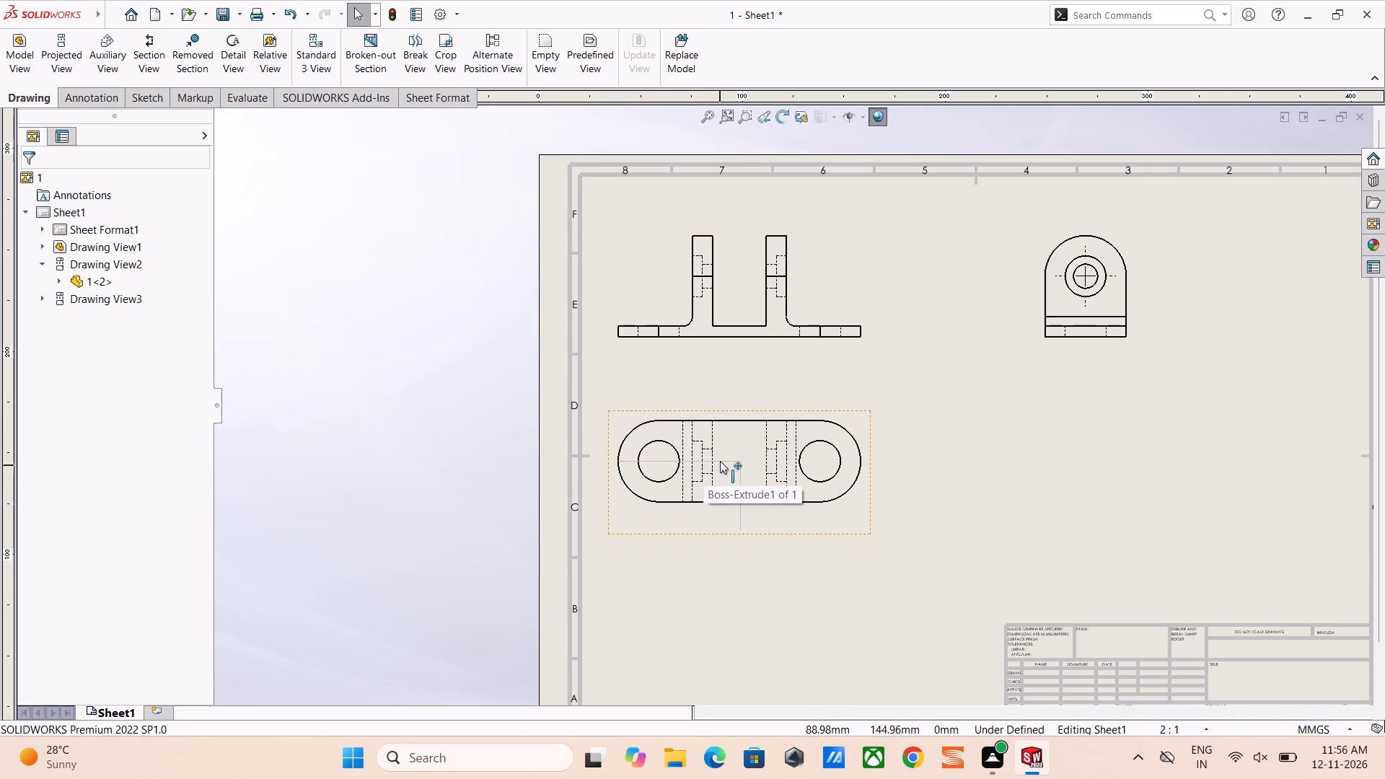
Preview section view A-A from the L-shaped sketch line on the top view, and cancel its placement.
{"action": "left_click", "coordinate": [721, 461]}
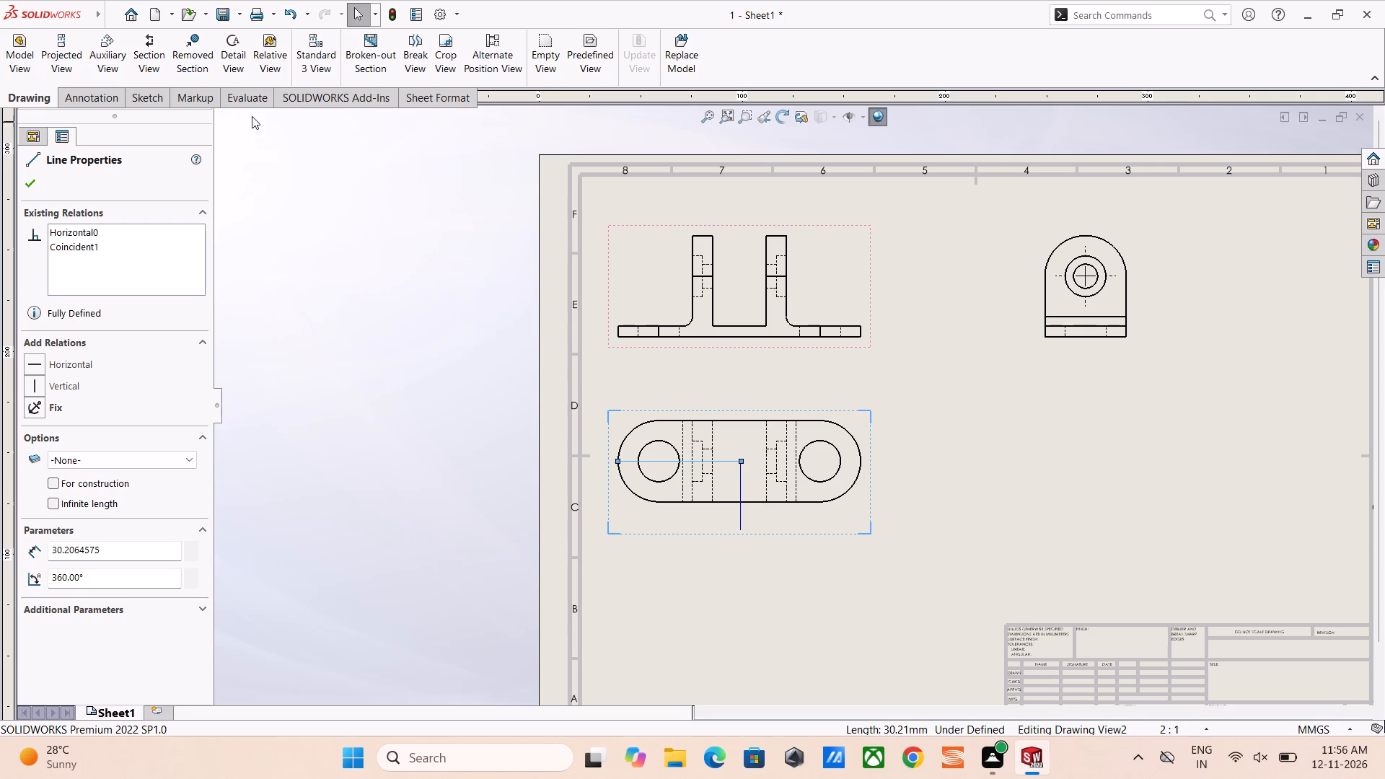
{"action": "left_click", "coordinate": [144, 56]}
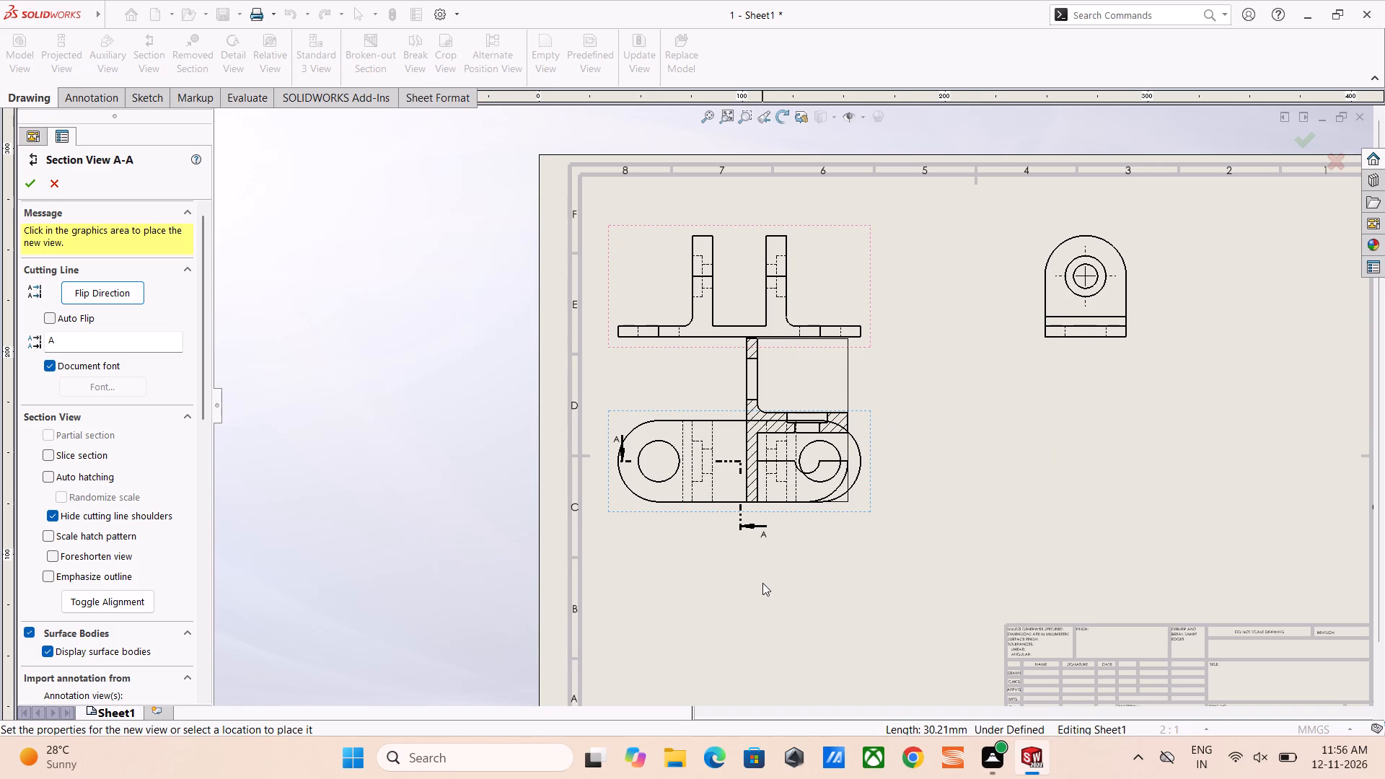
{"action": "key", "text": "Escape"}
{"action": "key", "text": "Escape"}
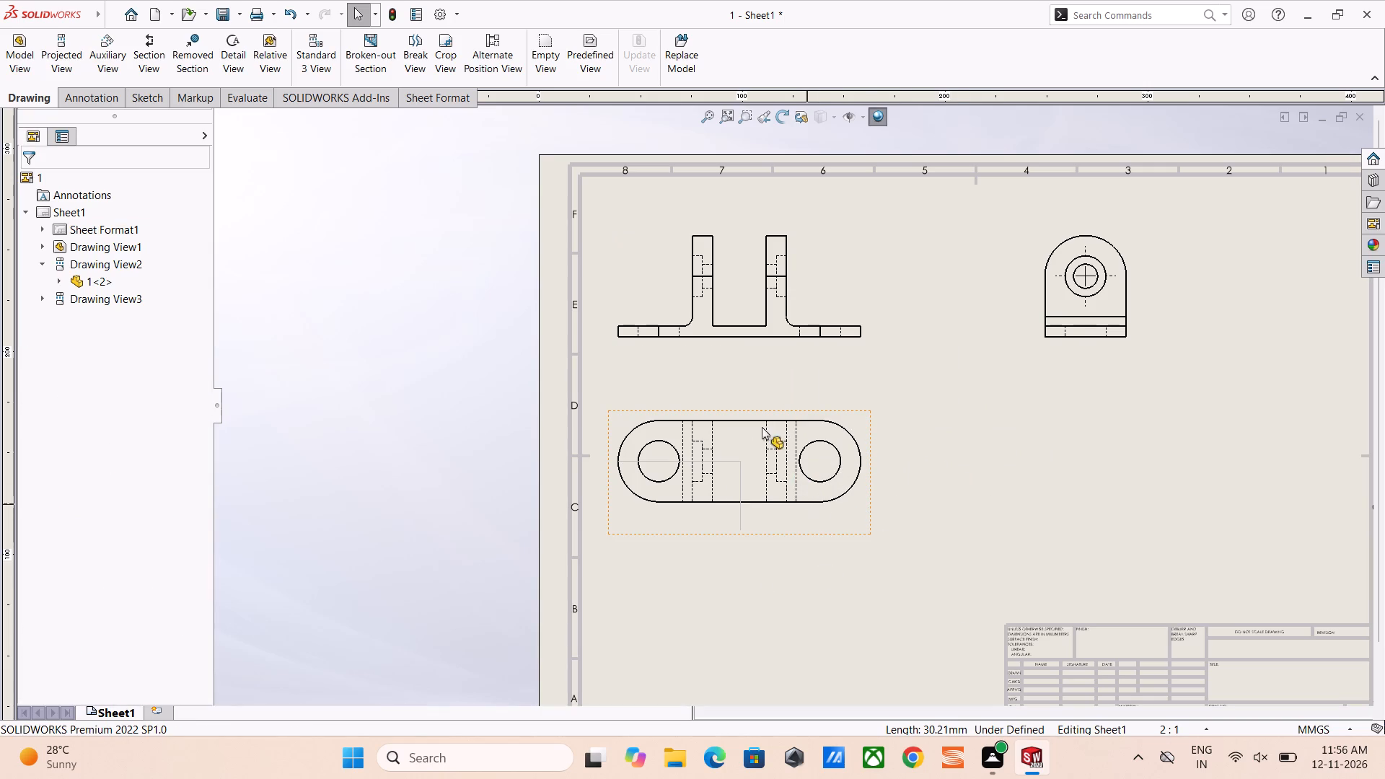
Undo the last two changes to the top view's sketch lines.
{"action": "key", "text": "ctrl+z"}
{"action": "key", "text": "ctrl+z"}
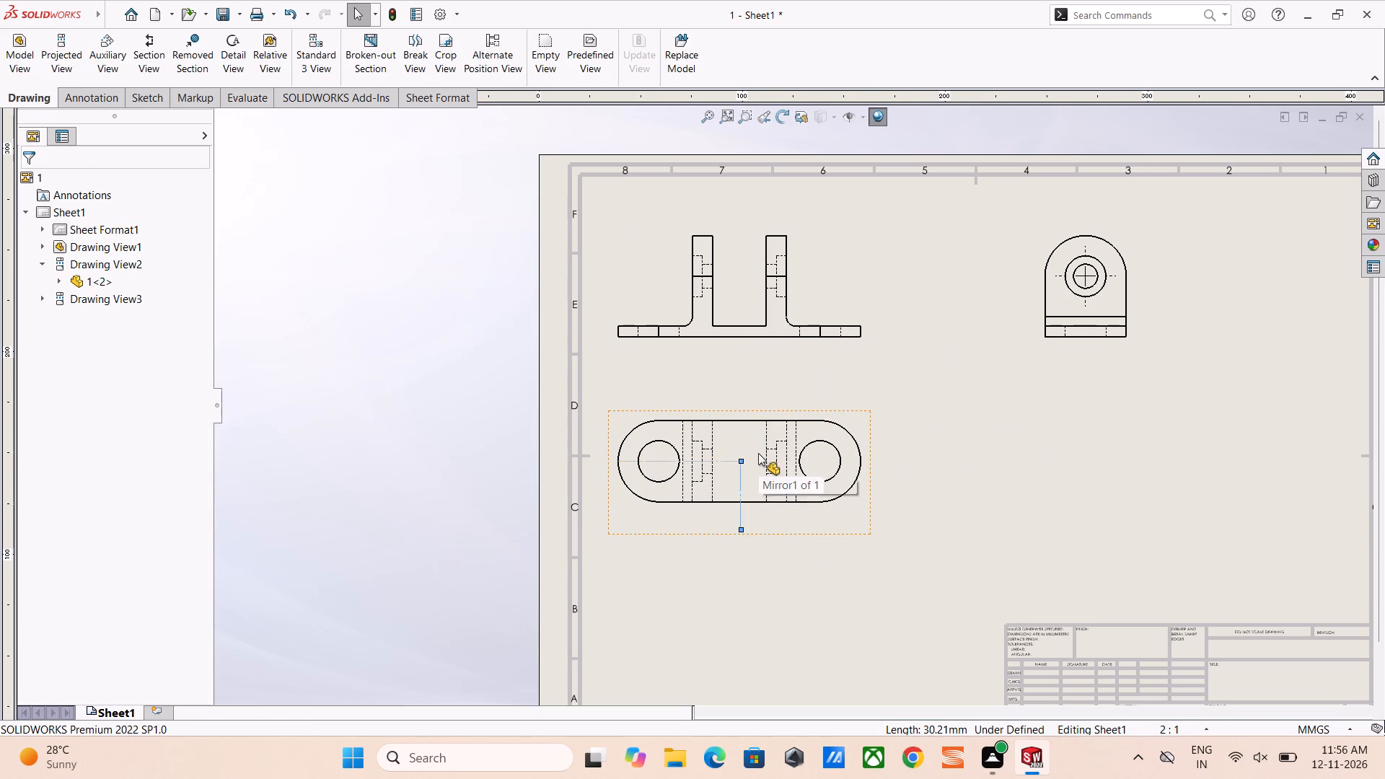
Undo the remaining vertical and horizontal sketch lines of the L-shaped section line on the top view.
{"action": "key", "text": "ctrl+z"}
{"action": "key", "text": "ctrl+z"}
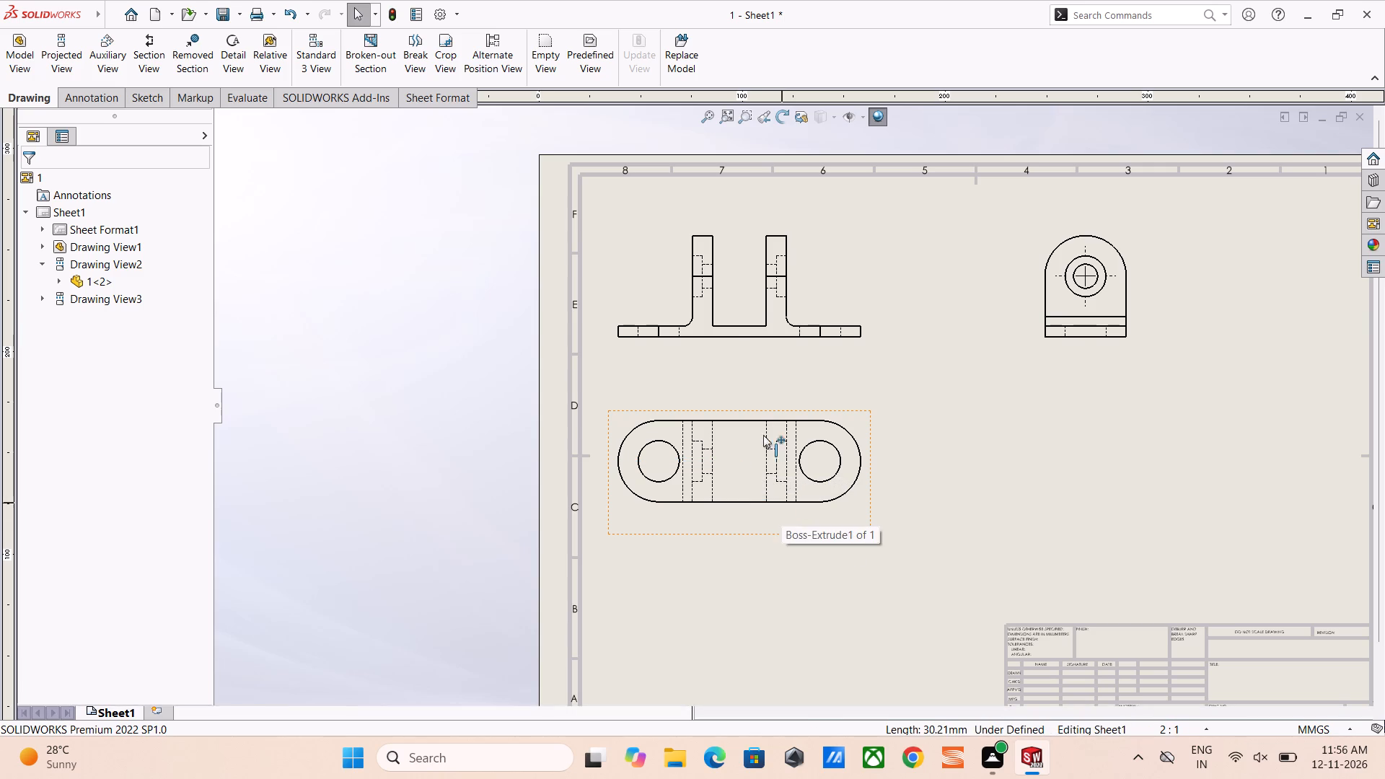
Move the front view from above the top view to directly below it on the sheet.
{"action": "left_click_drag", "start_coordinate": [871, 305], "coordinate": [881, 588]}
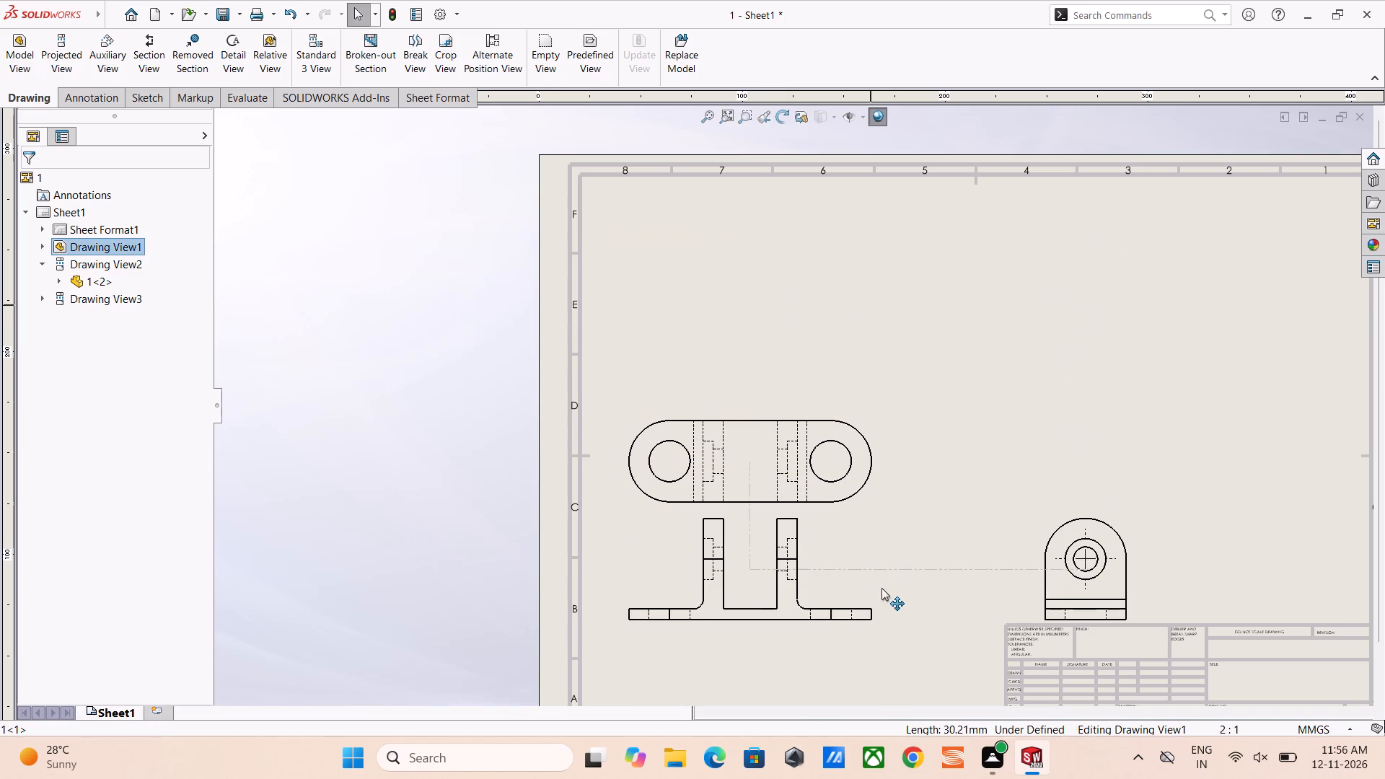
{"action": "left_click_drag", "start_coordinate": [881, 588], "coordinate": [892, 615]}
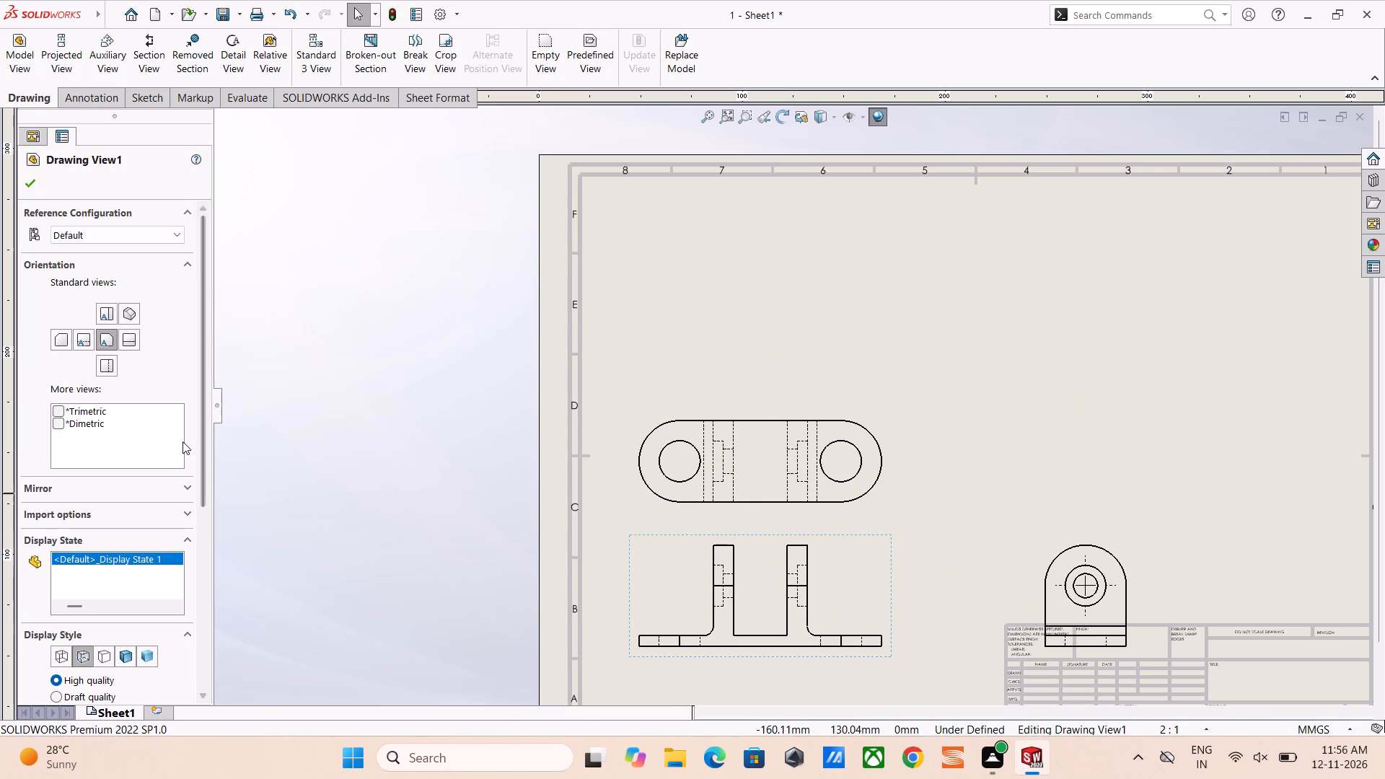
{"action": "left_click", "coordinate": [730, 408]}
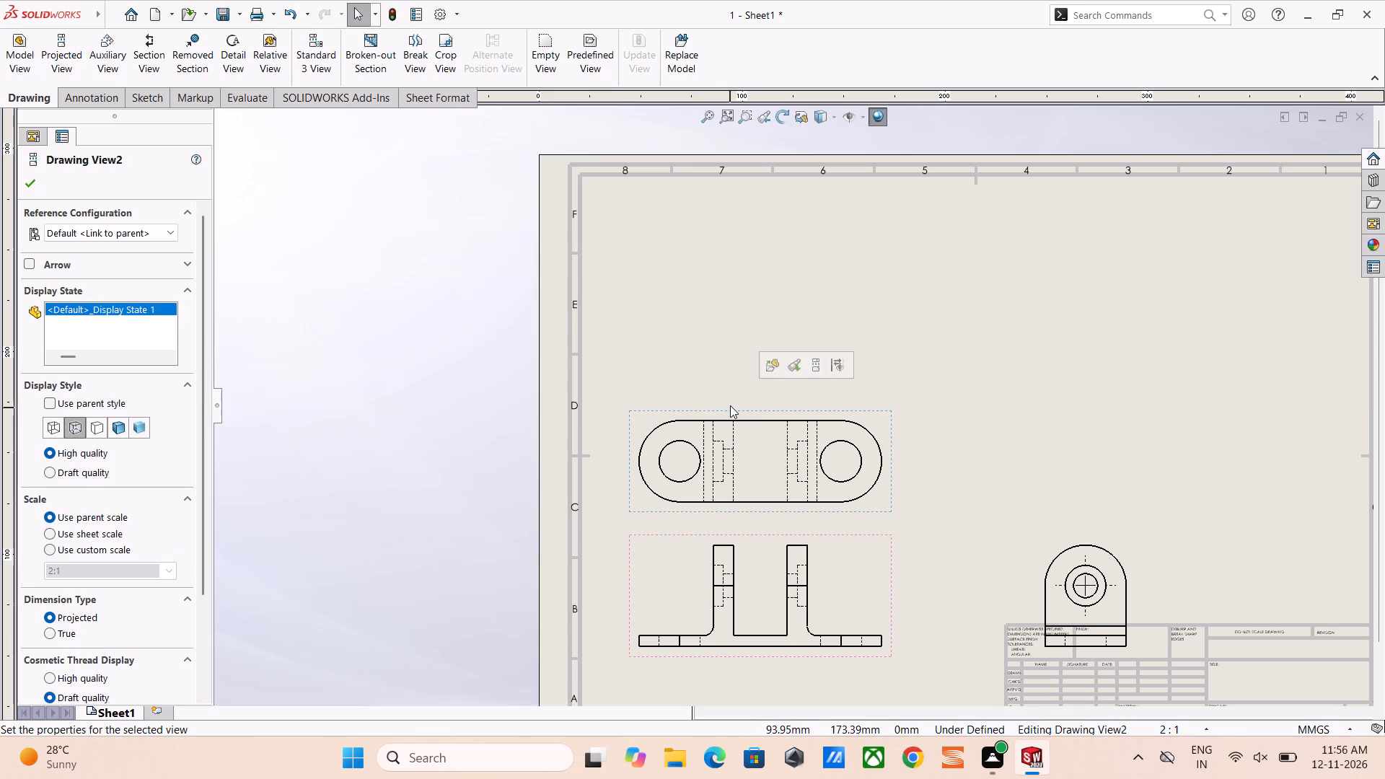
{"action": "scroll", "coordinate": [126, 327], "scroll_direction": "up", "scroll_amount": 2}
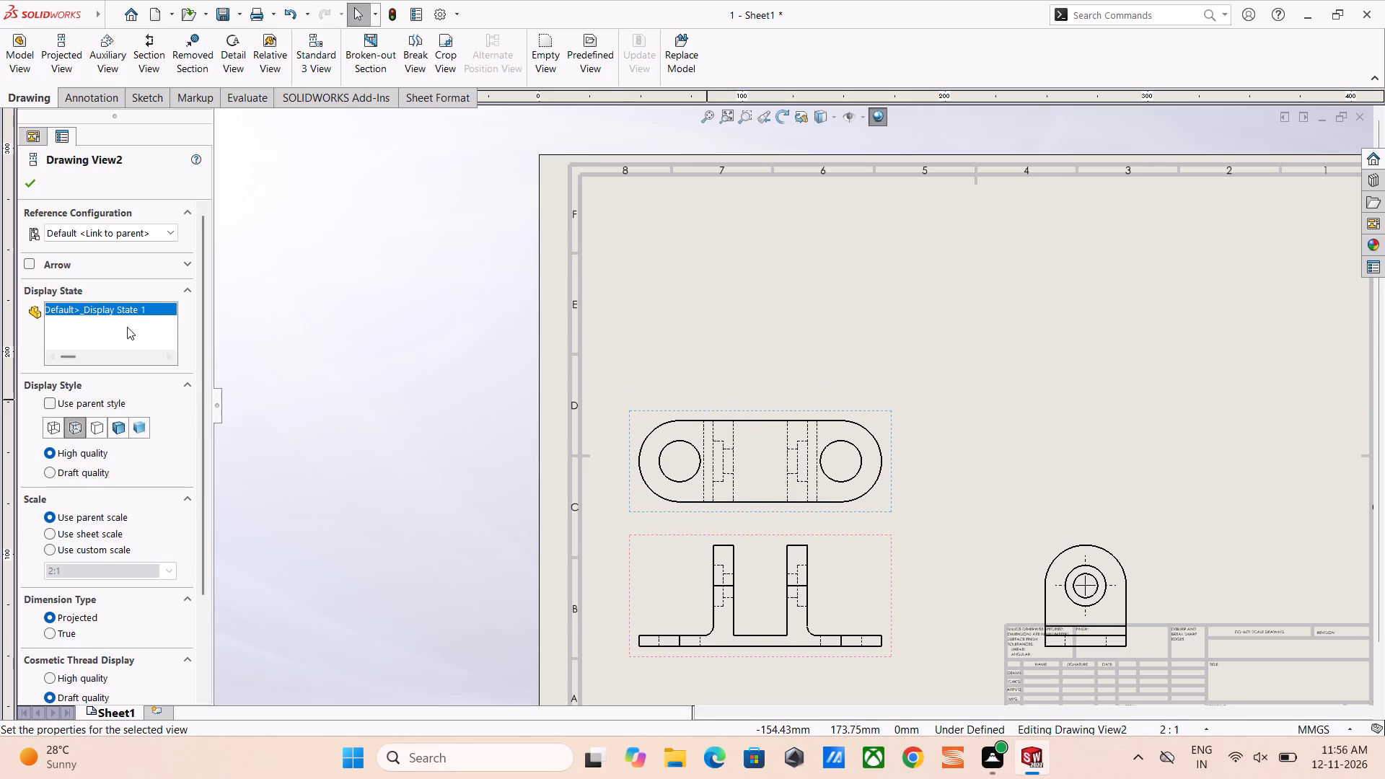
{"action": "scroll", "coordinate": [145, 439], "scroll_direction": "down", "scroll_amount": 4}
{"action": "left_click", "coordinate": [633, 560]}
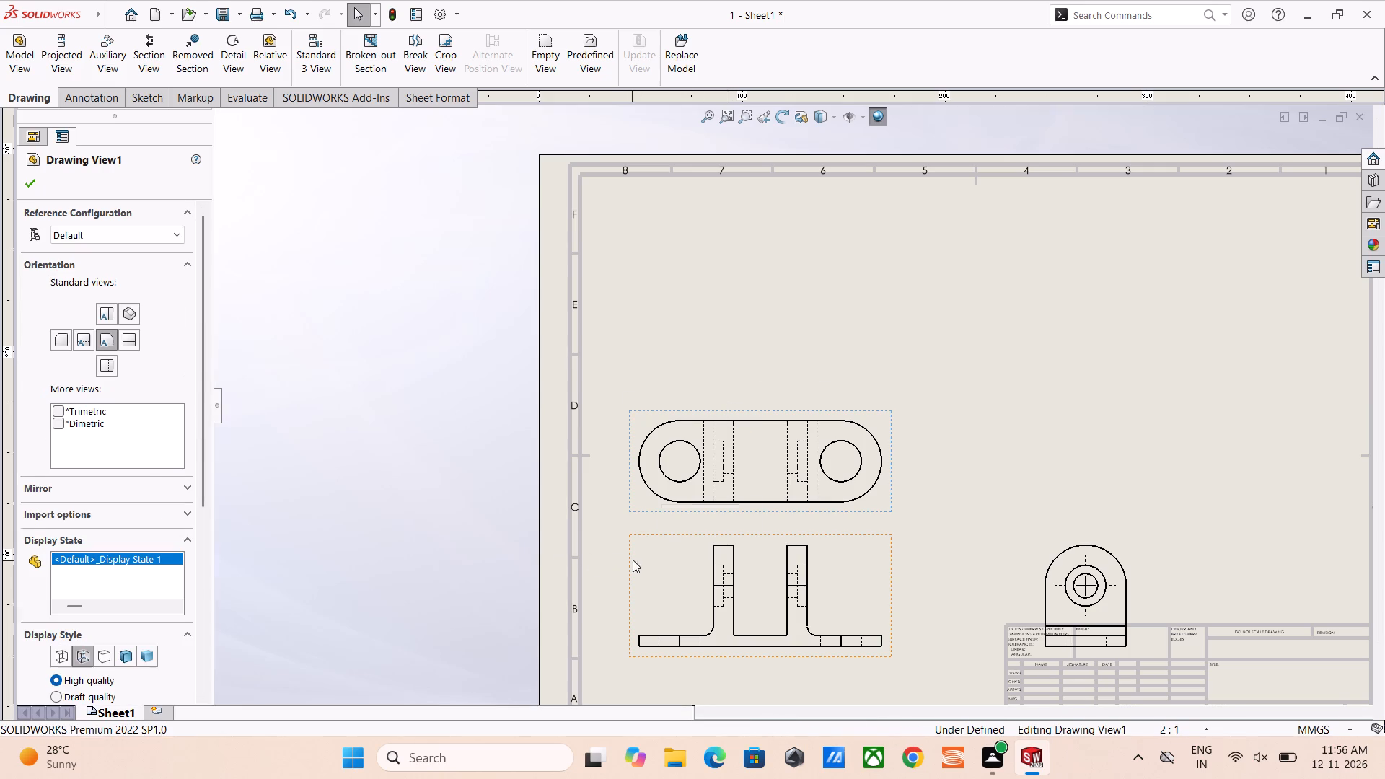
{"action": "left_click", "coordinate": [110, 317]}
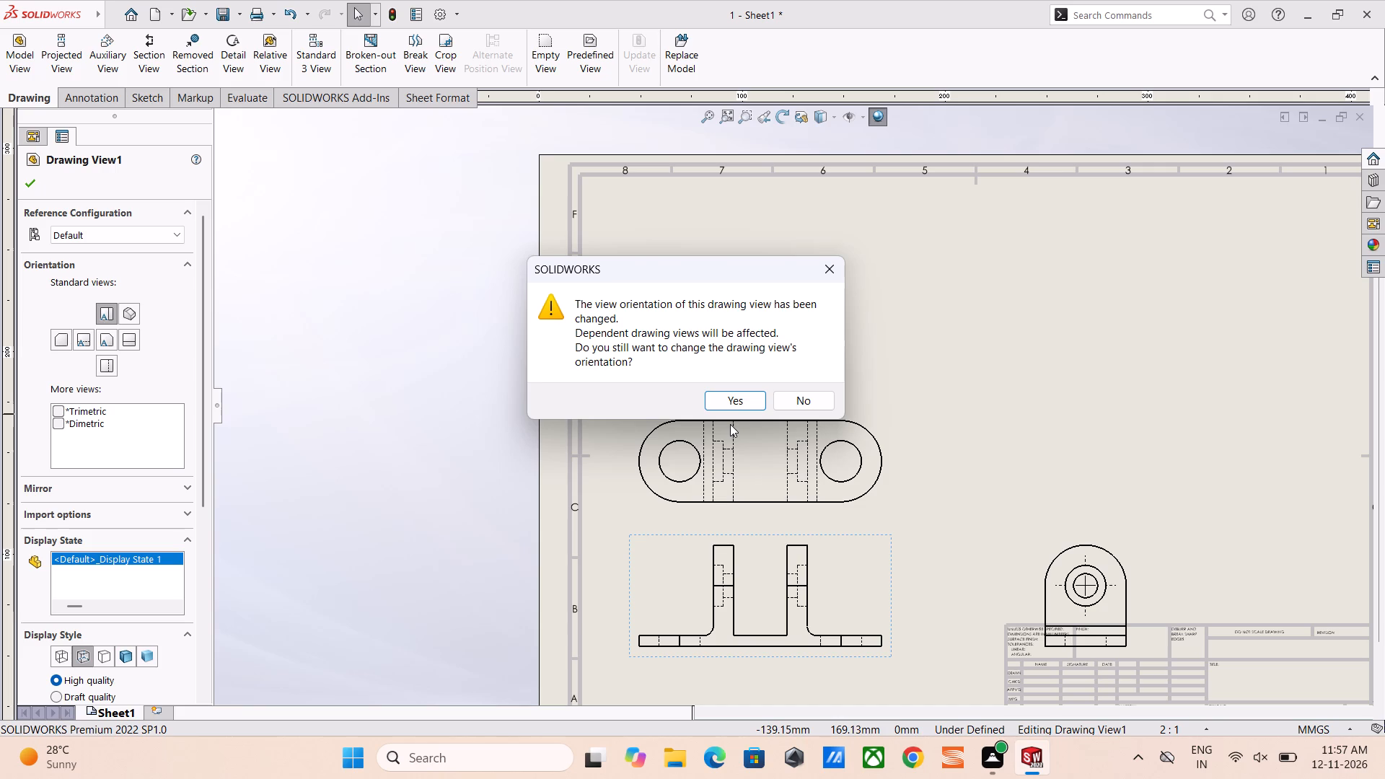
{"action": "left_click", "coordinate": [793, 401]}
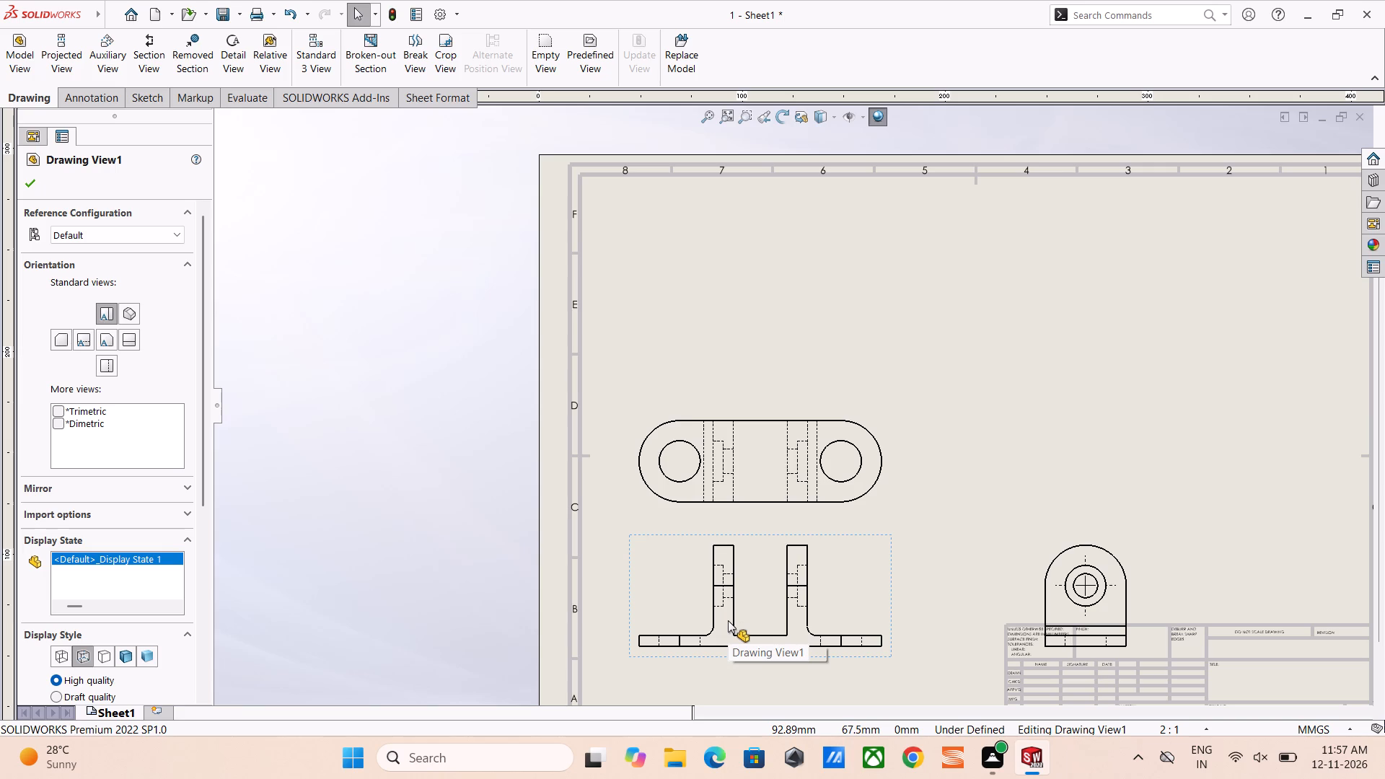
Delete all three drawing views from Sheet1.
{"action": "key", "text": "ctrl+a"}
{"action": "key", "text": "Delete"}
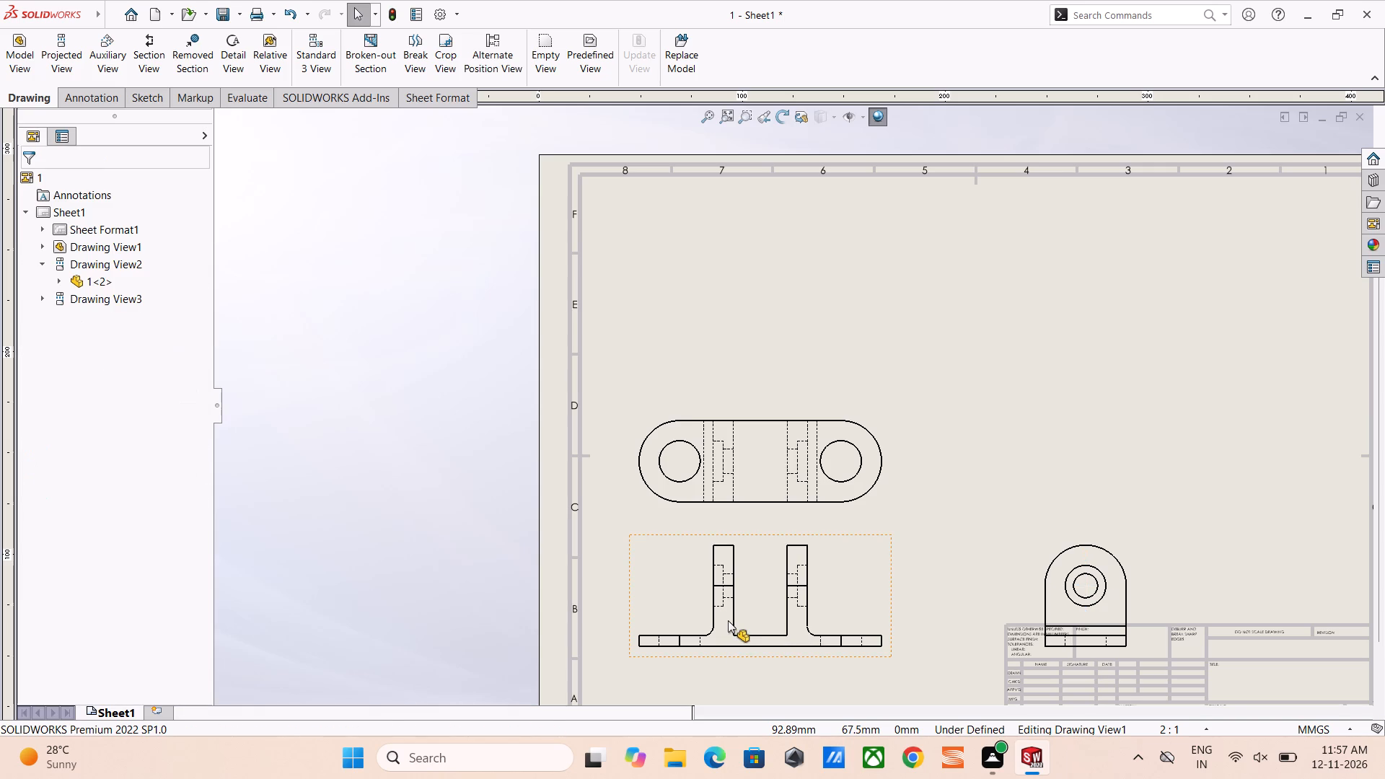
{"action": "key", "text": "ctrl+a"}
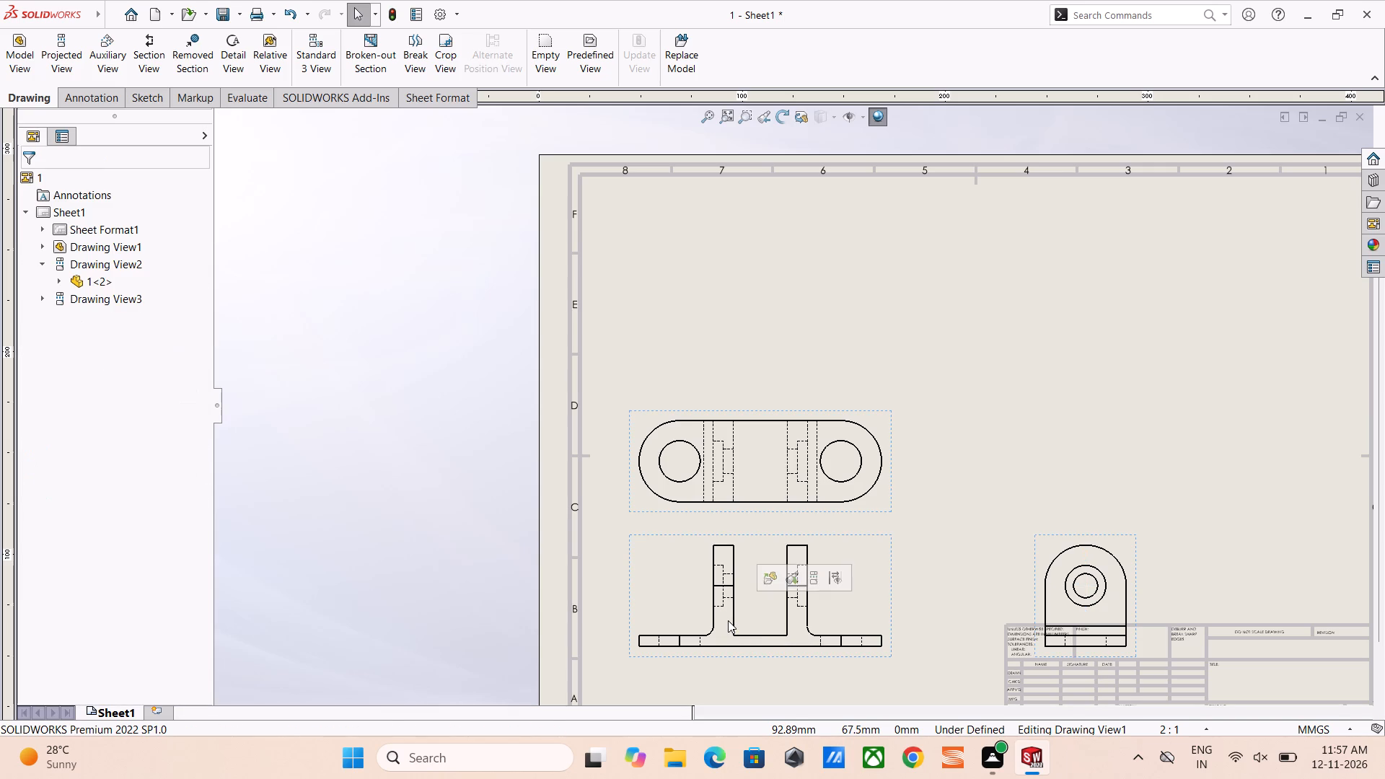
{"action": "key", "text": "Delete"}
{"action": "key", "text": "Down"}
{"action": "key", "text": "Return"}
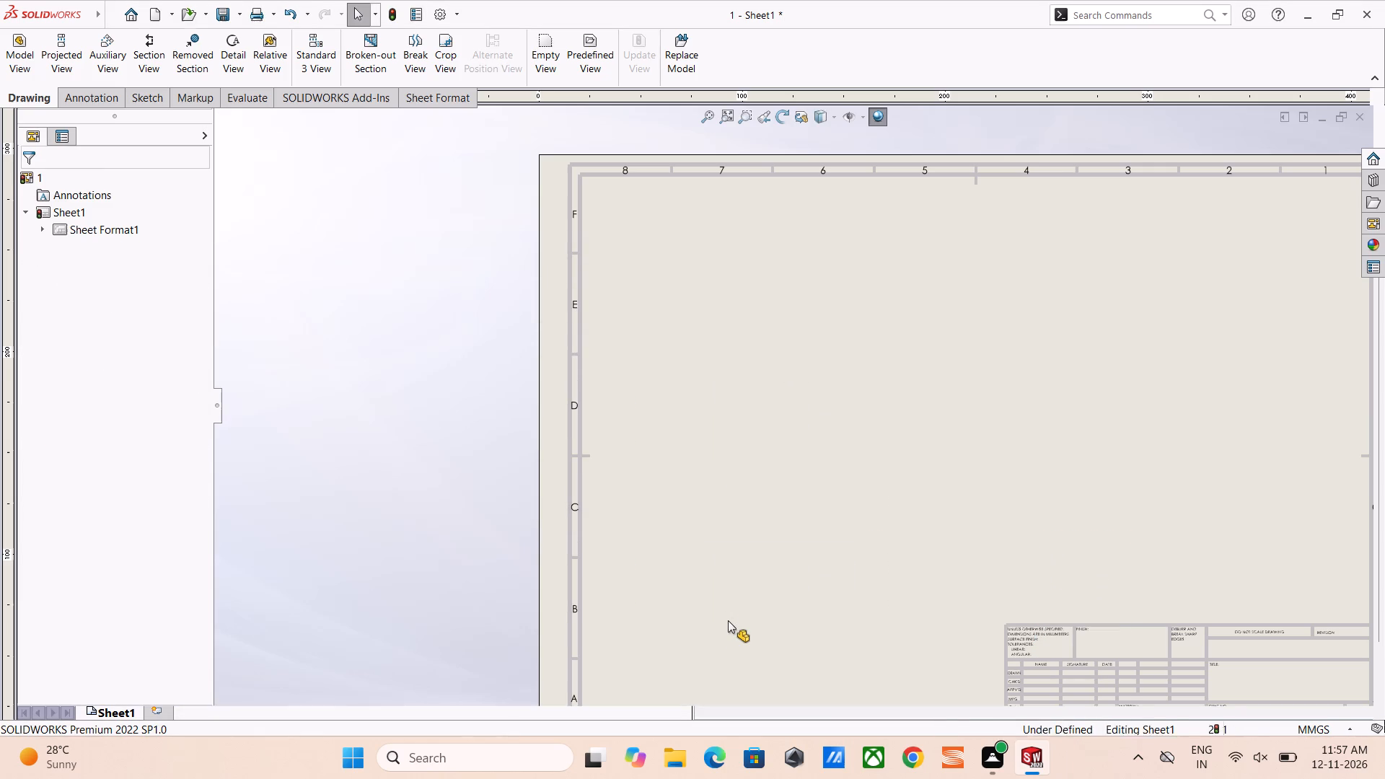
Insert a front model view of part file 1 from the fuji folder in the sheet's lower-left area.
{"action": "scroll", "coordinate": [827, 556], "scroll_direction": "up", "scroll_amount": 5}
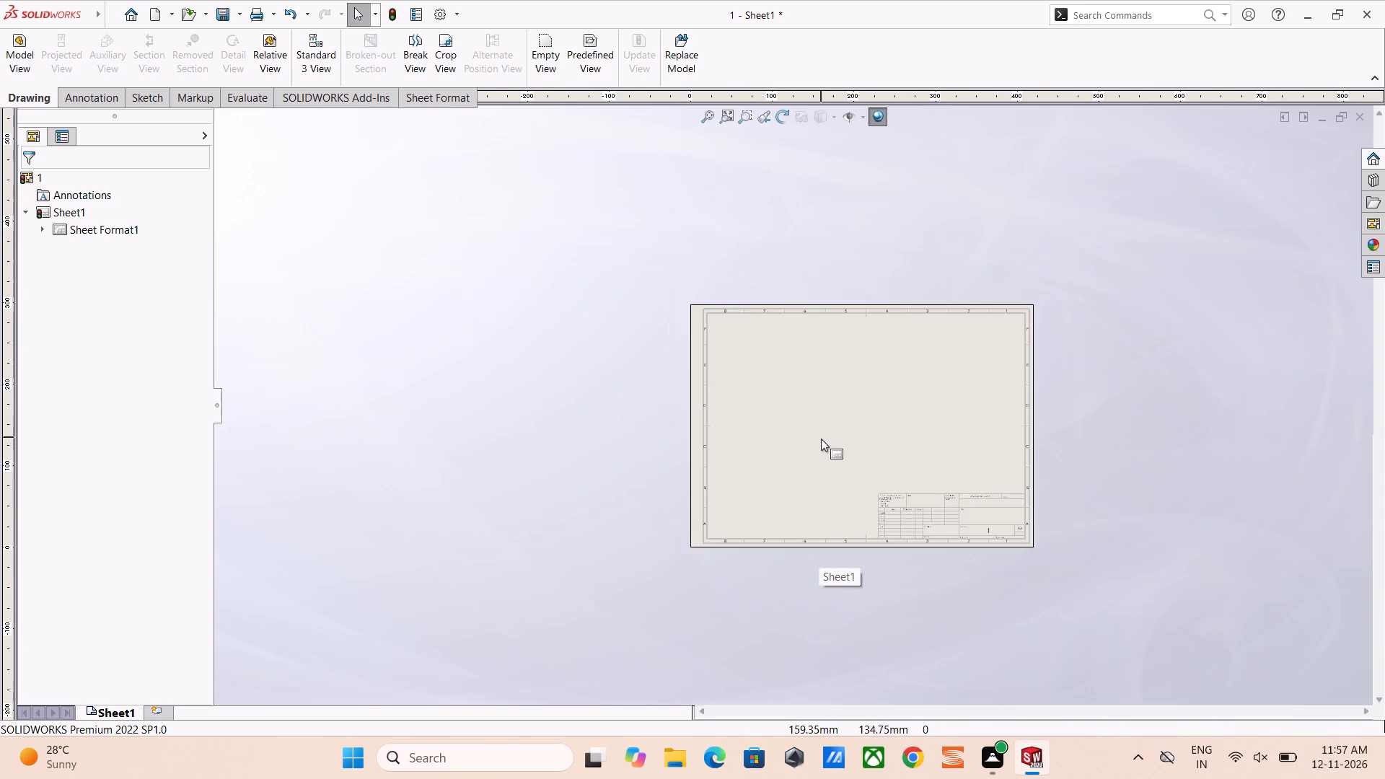
{"action": "scroll", "coordinate": [821, 439], "scroll_direction": "down", "scroll_amount": 2}
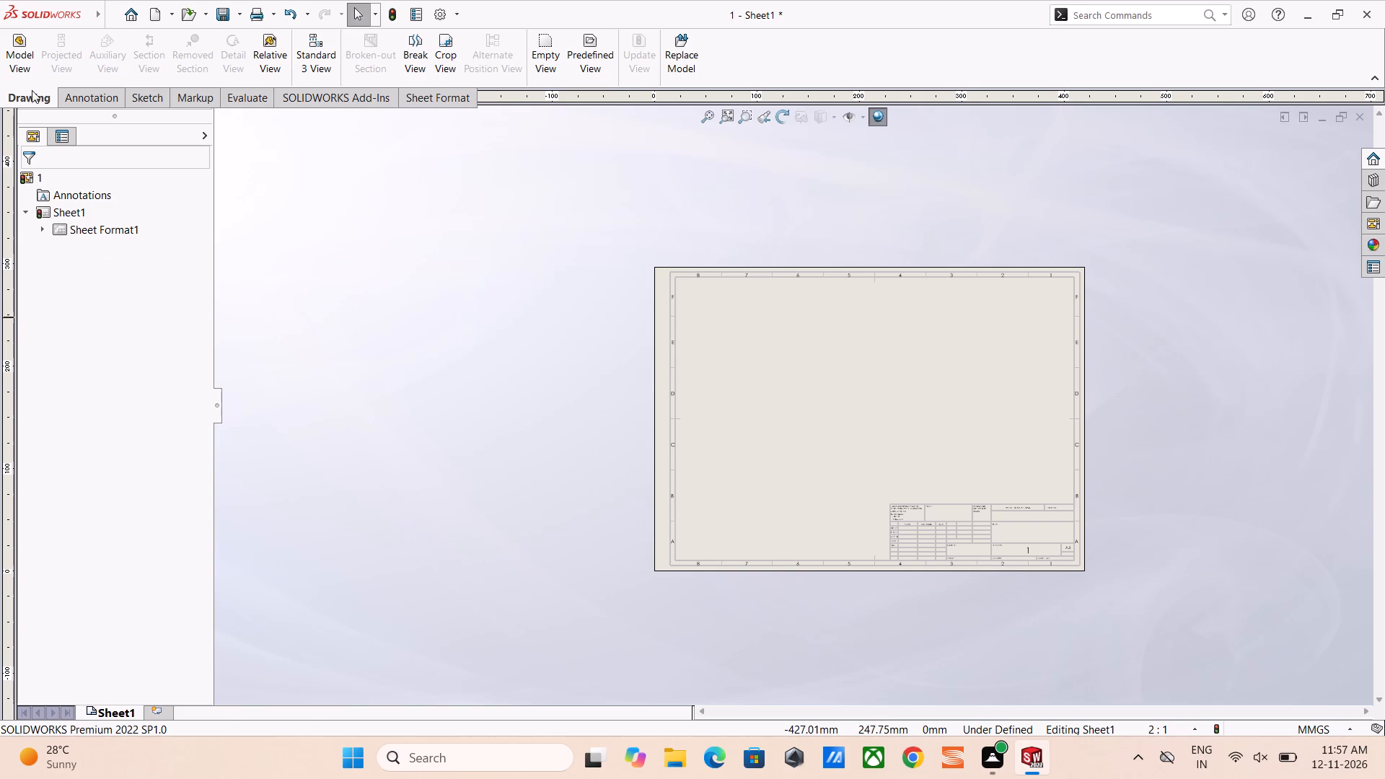
{"action": "left_click", "coordinate": [22, 58]}
{"action": "left_click", "coordinate": [110, 308]}
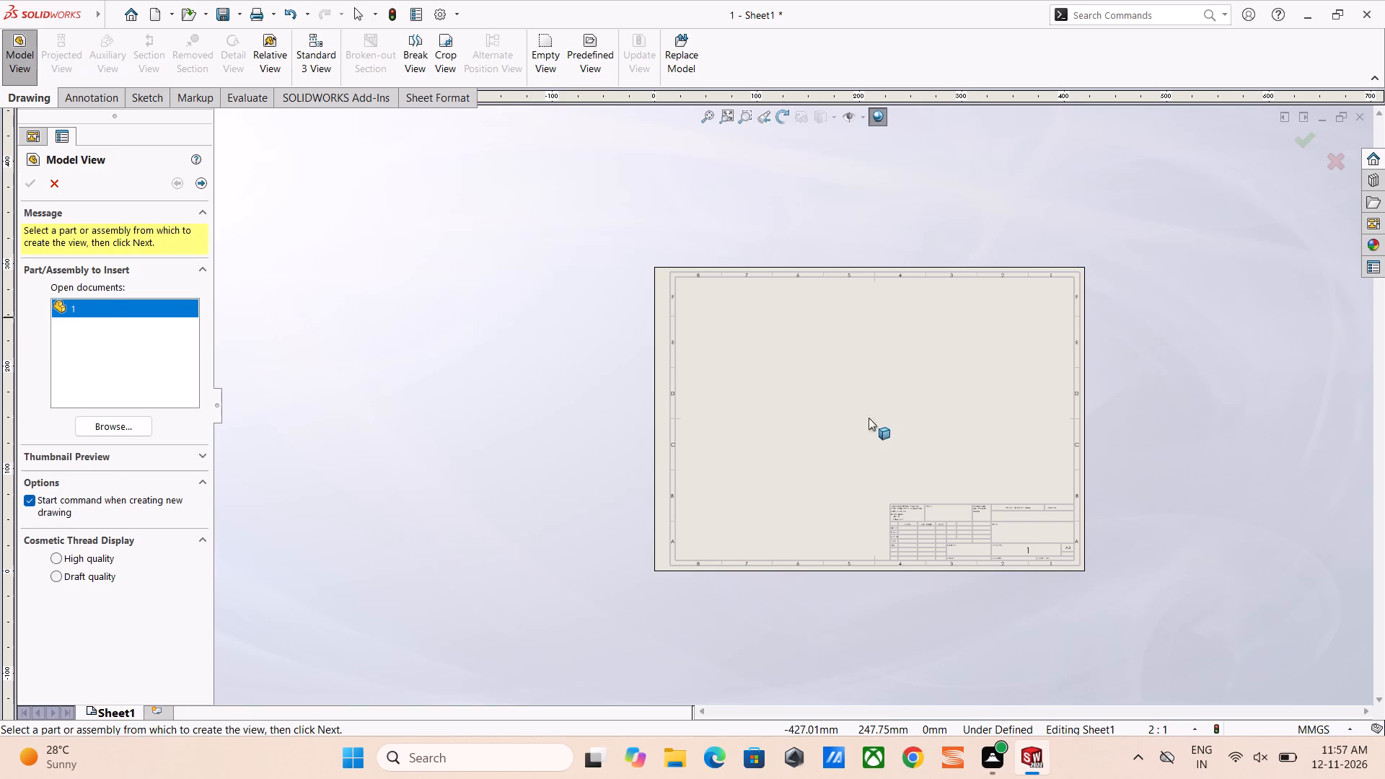
{"action": "left_click", "coordinate": [768, 477]}
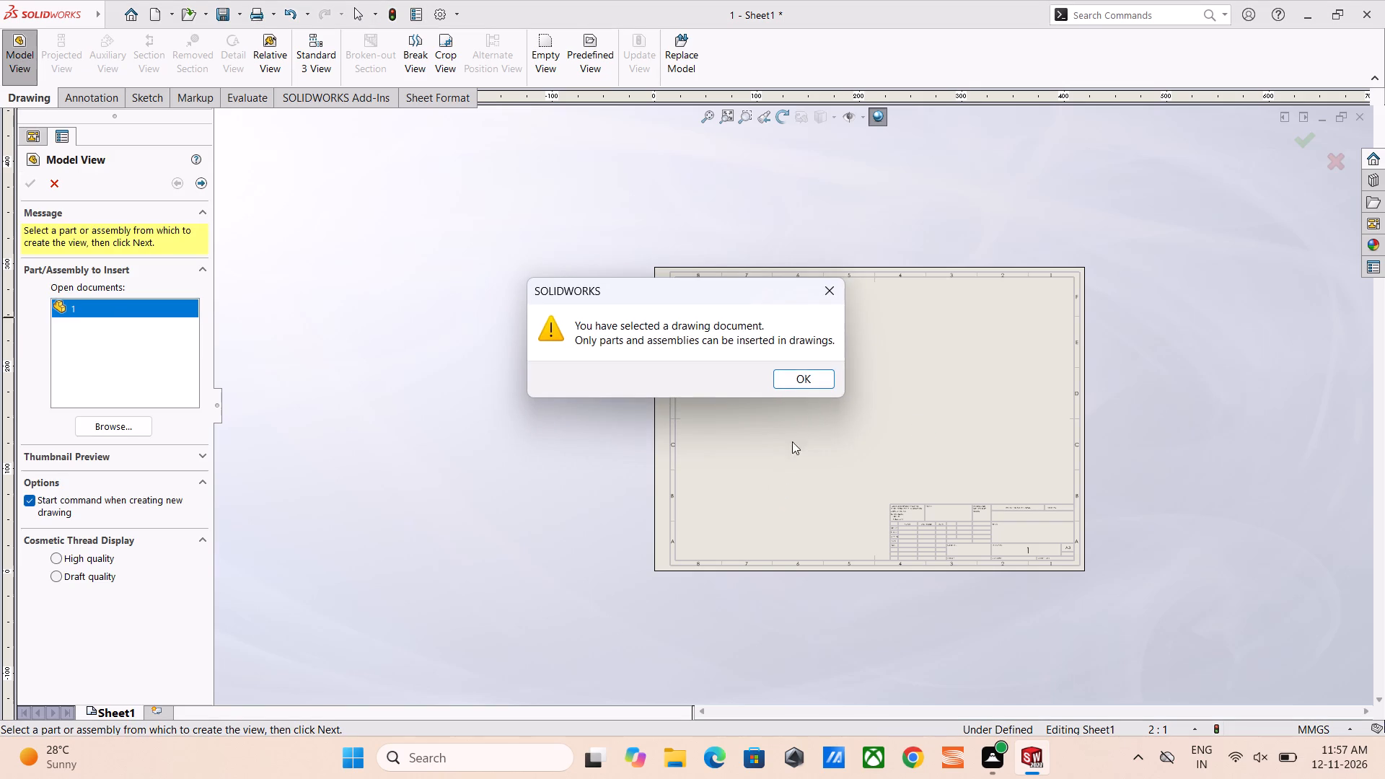
{"action": "left_click", "coordinate": [801, 378]}
{"action": "left_click", "coordinate": [115, 431]}
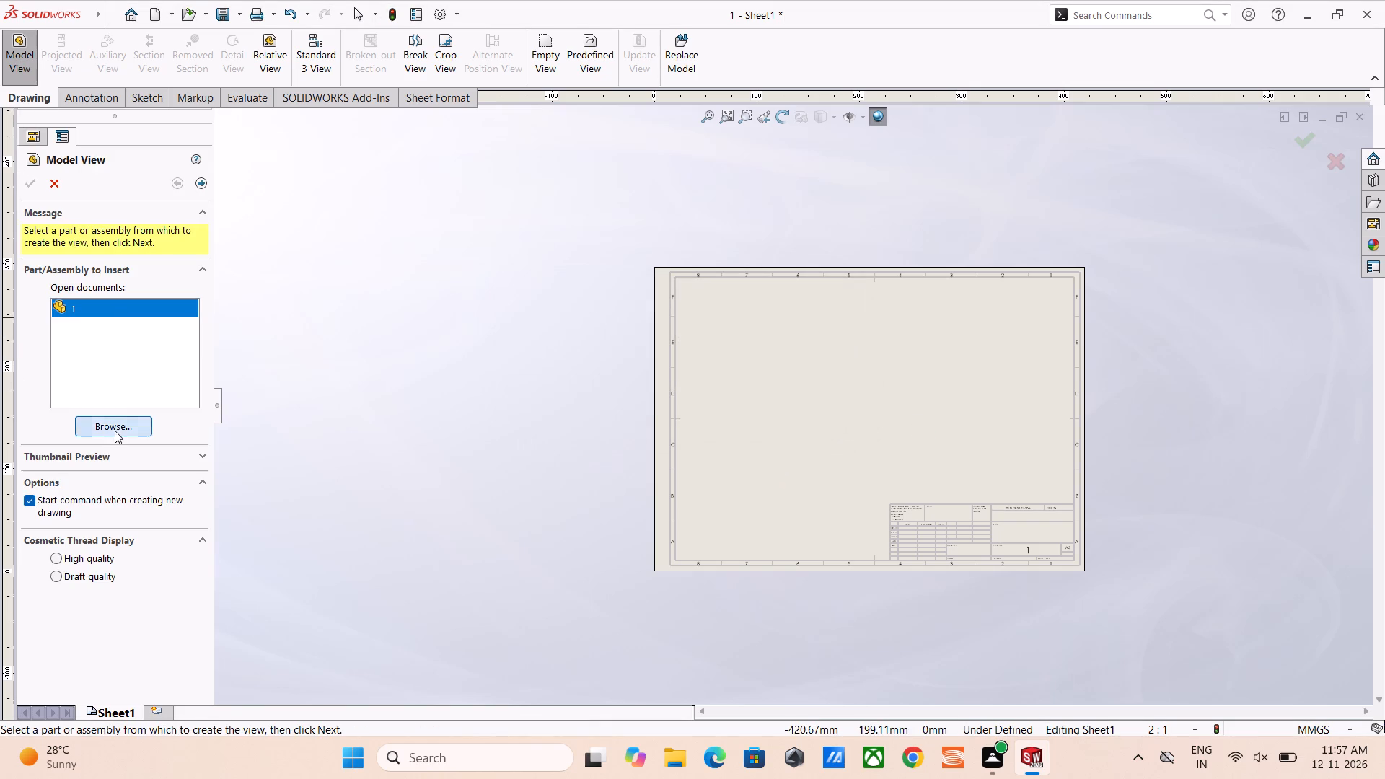
{"action": "left_click", "coordinate": [625, 268]}
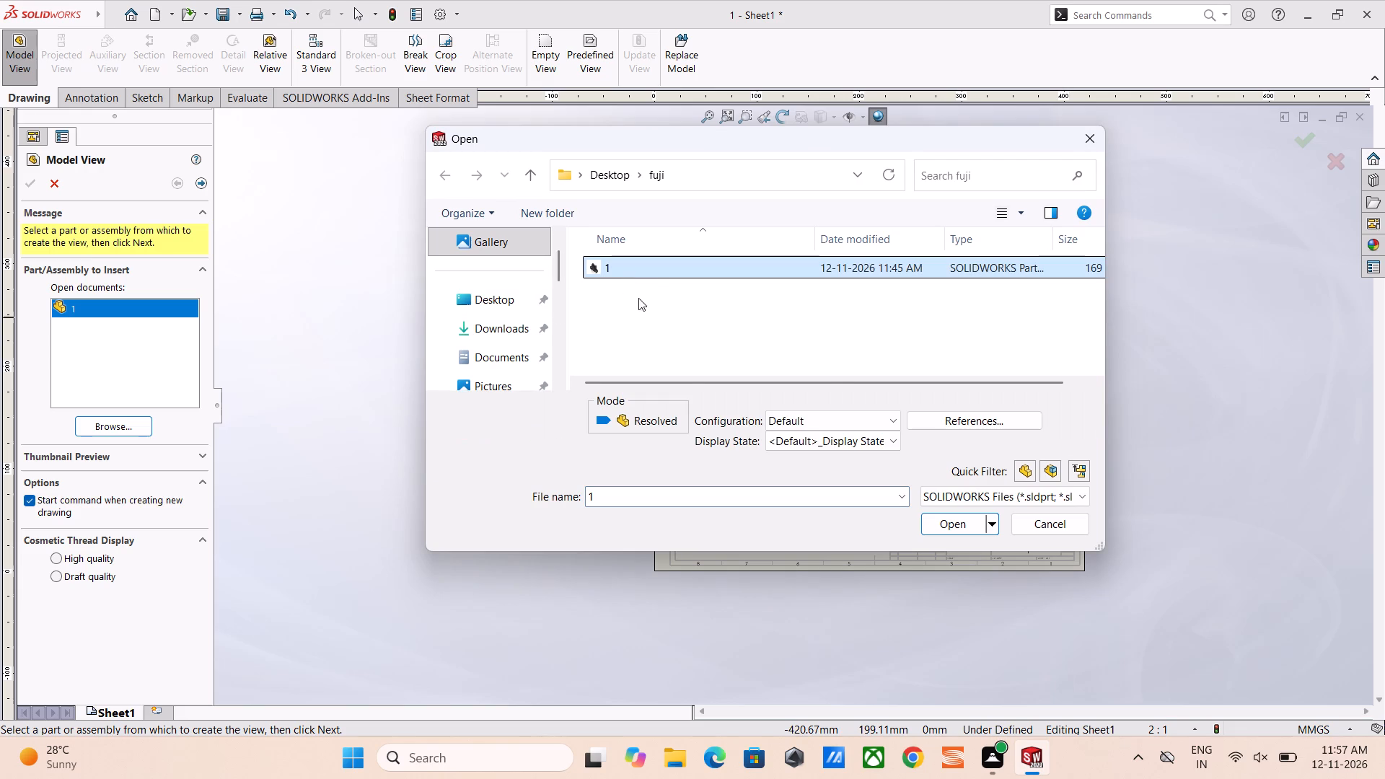
{"action": "double_click", "coordinate": [648, 270]}
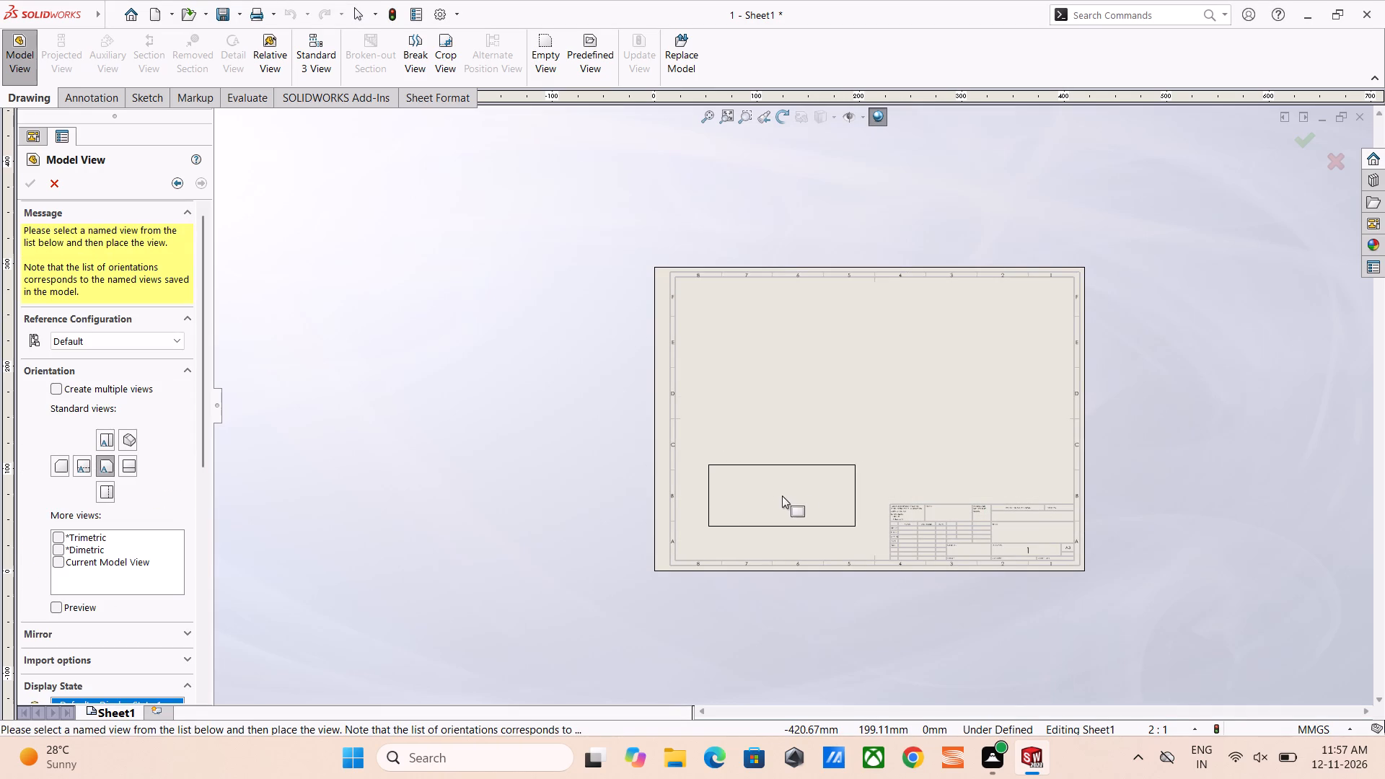
{"action": "left_click", "coordinate": [782, 496]}
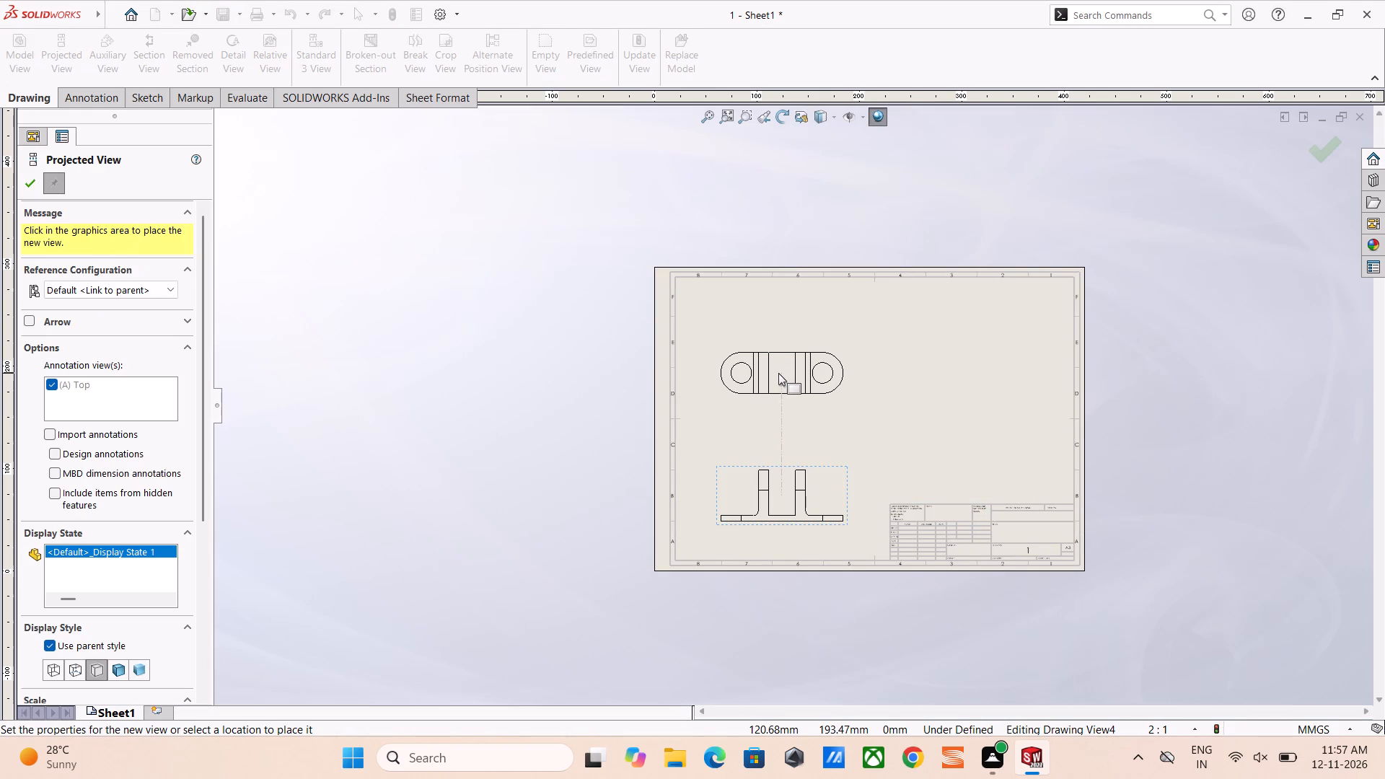
Project a top view above the front view, an isometric view diagonally up to the right, and a side view to the right.
{"action": "left_click", "coordinate": [778, 373]}
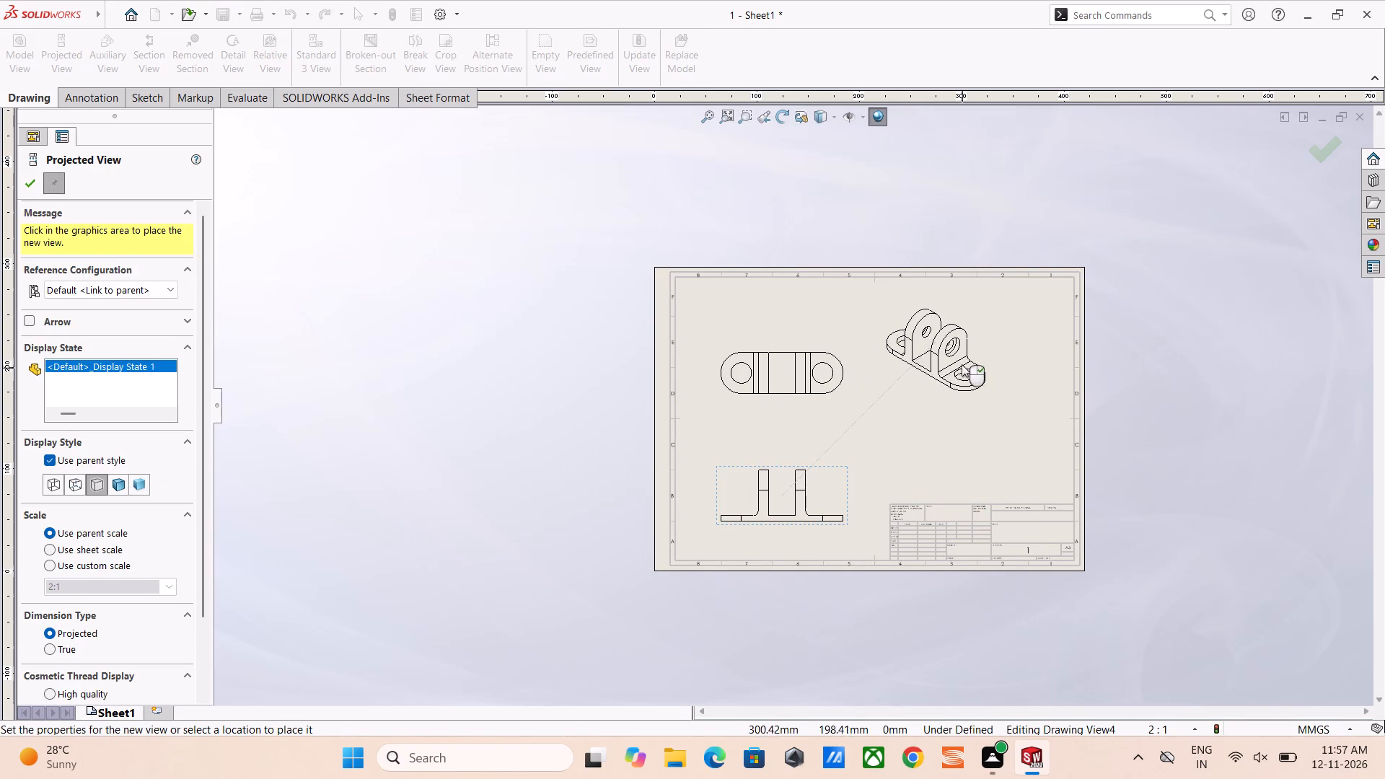
{"action": "left_click", "coordinate": [965, 361]}
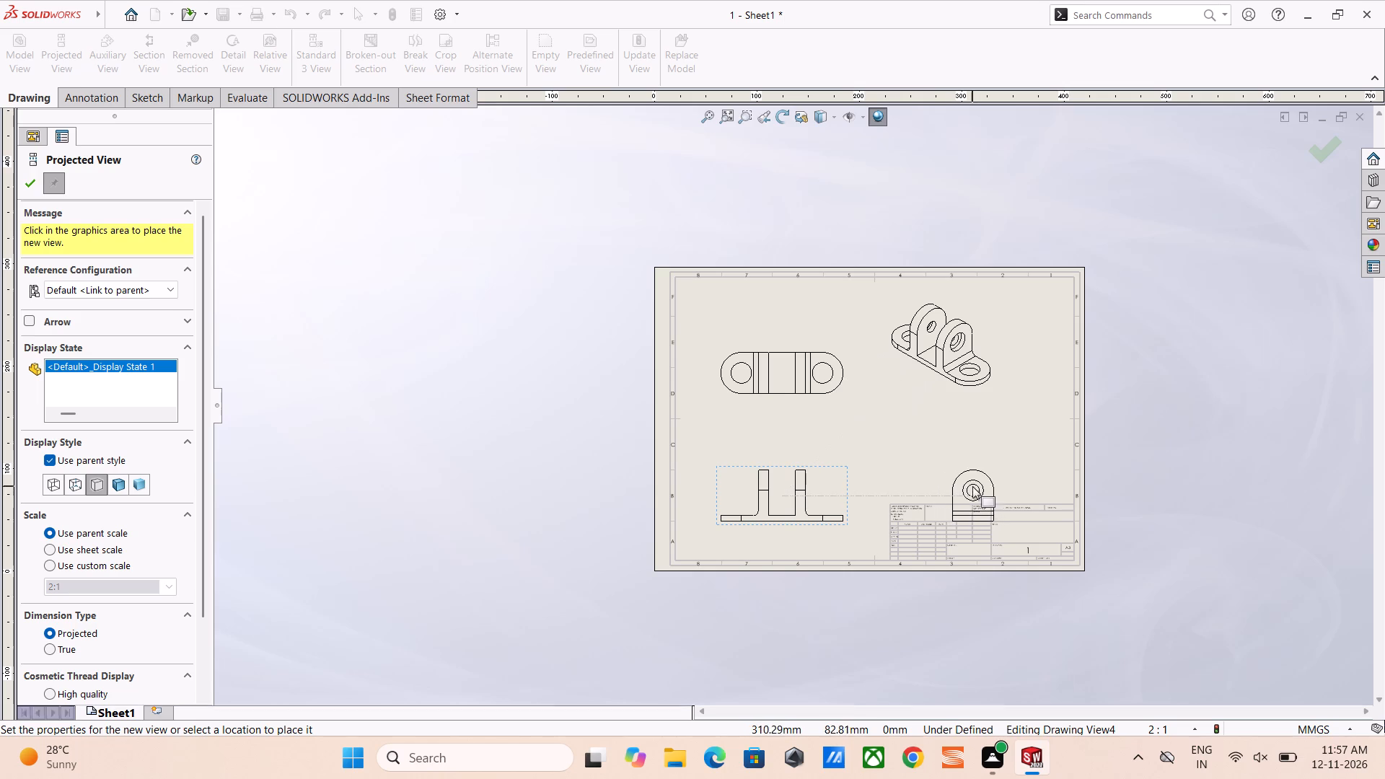
{"action": "left_click", "coordinate": [963, 476]}
{"action": "right_click", "coordinate": [964, 475]}
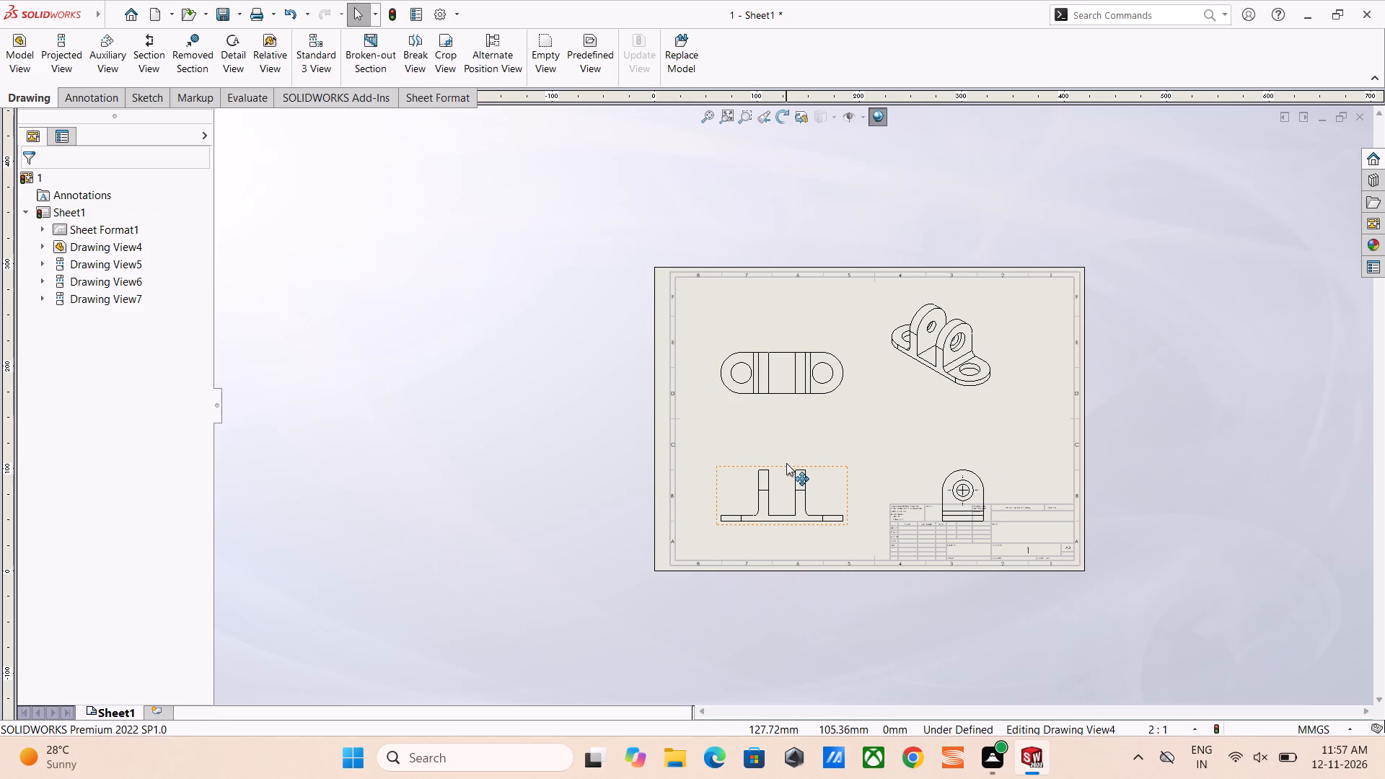
Move the front view up, closer beneath the top view, so the aligned side view clears the title block.
{"action": "left_click_drag", "start_coordinate": [786, 466], "coordinate": [789, 410]}
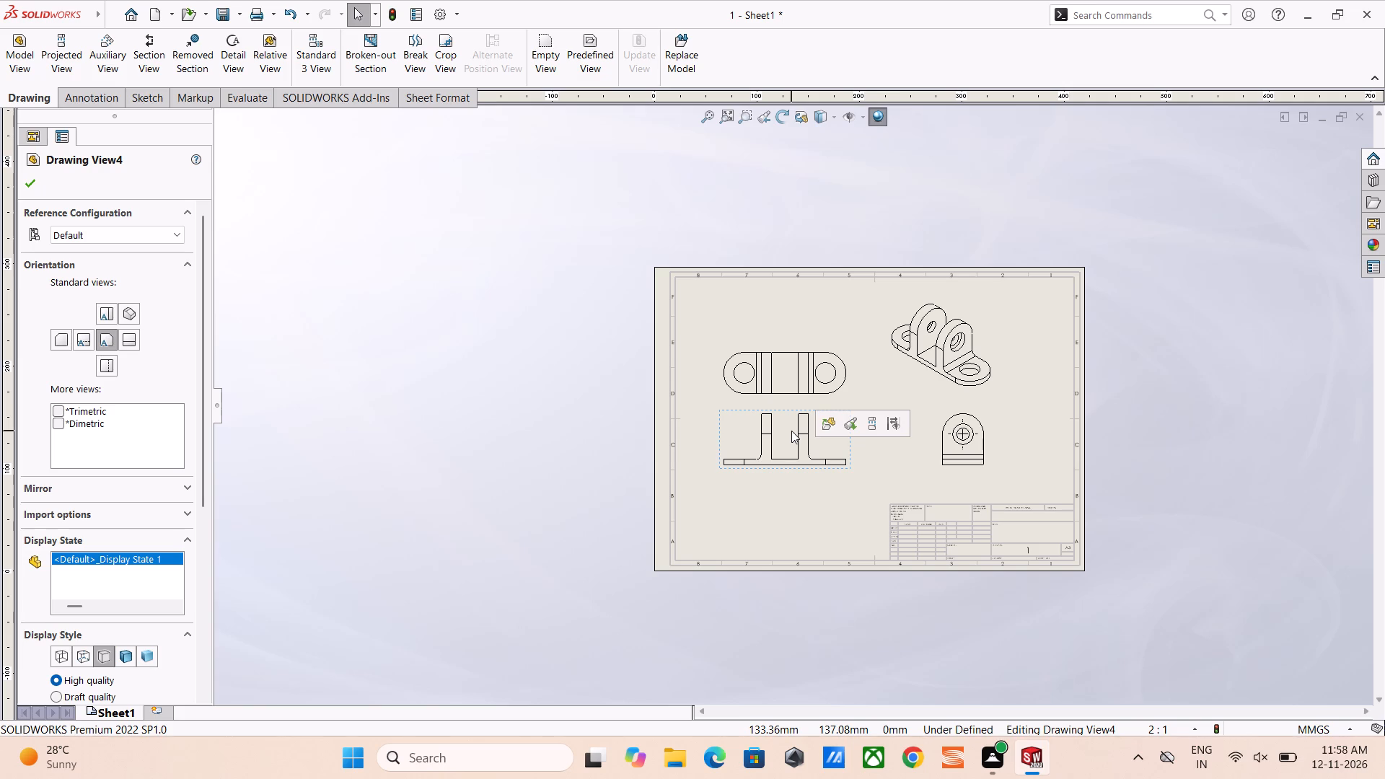
{"action": "left_click", "coordinate": [543, 494]}
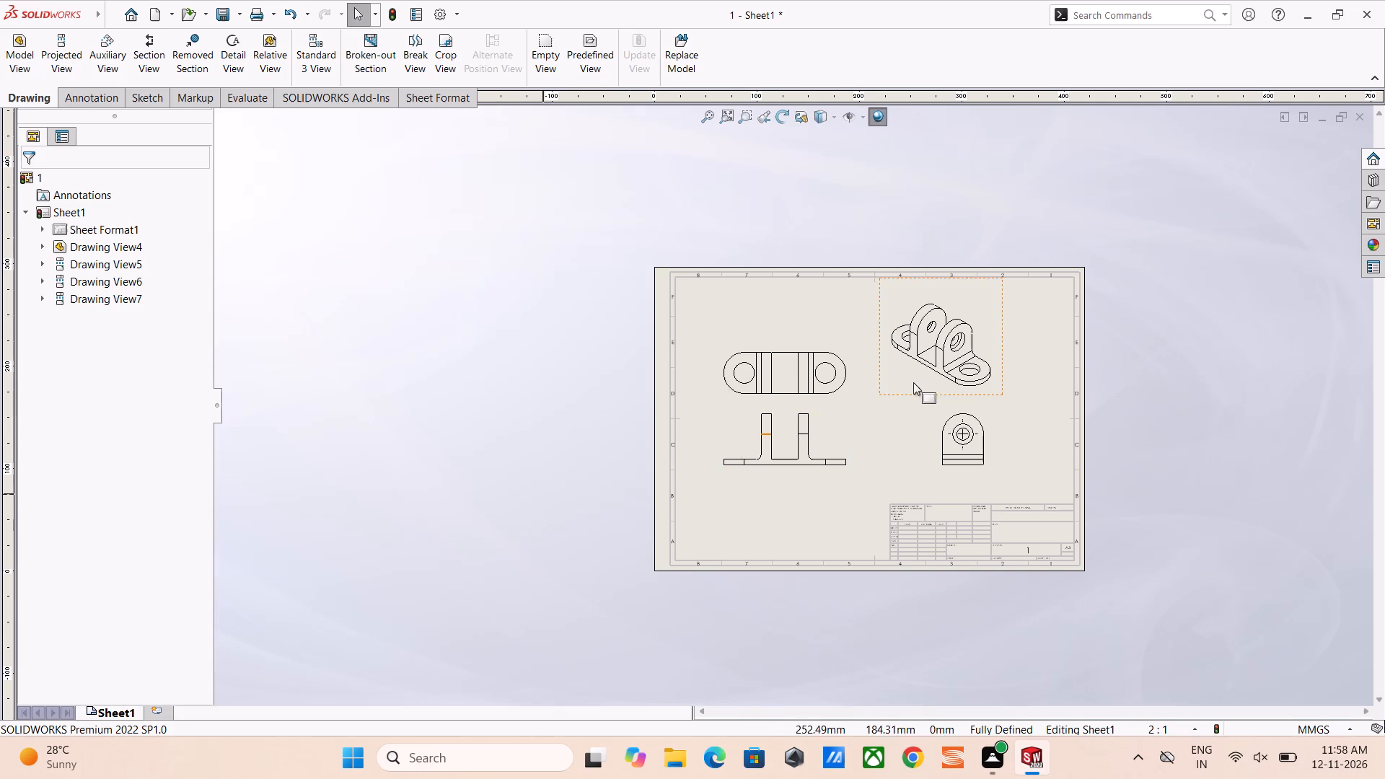
Sketch an L-shaped line on the top view: about 29.5 mm horizontally from the plate's left end, then about 11.5 mm downward.
{"action": "scroll", "coordinate": [905, 382], "scroll_direction": "down", "scroll_amount": 4}
{"action": "scroll", "coordinate": [700, 388], "scroll_direction": "down", "scroll_amount": 4}
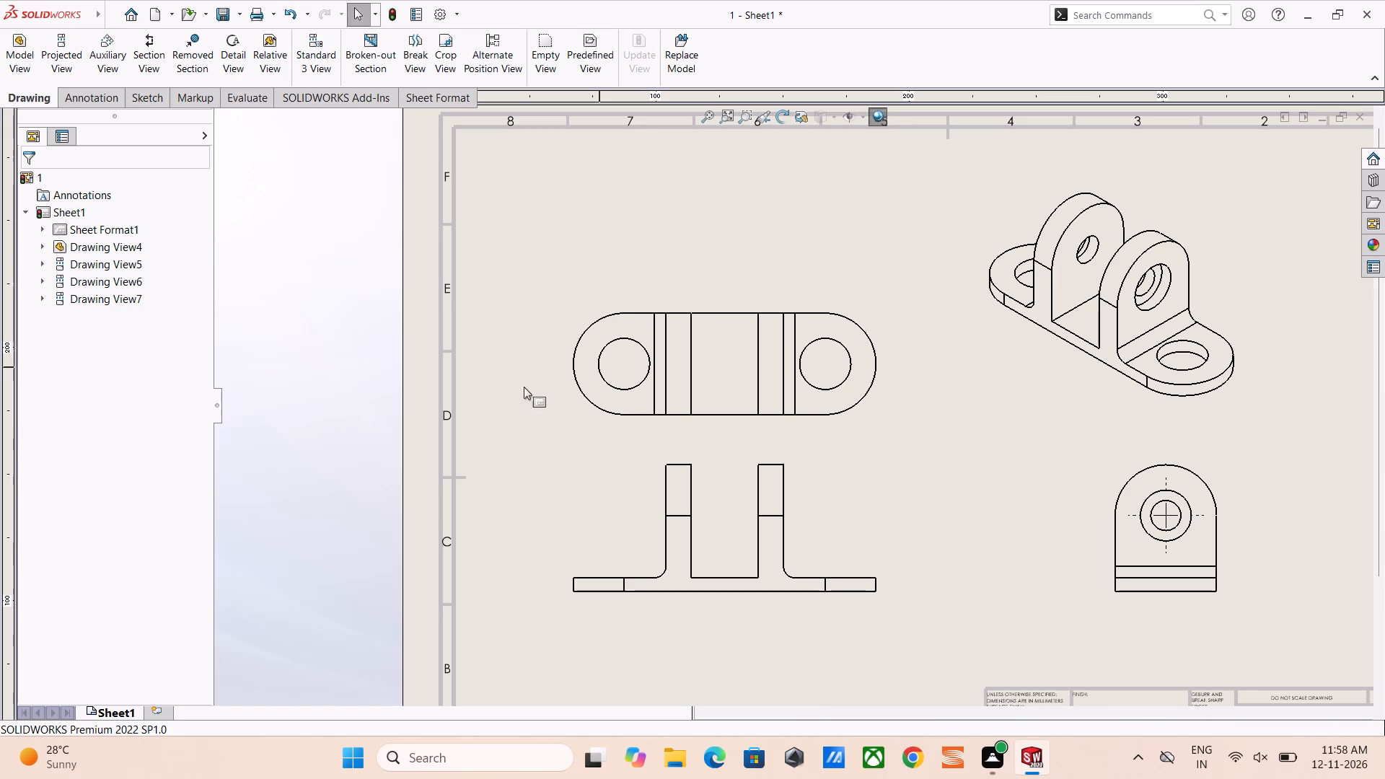
{"action": "left_click", "coordinate": [138, 94]}
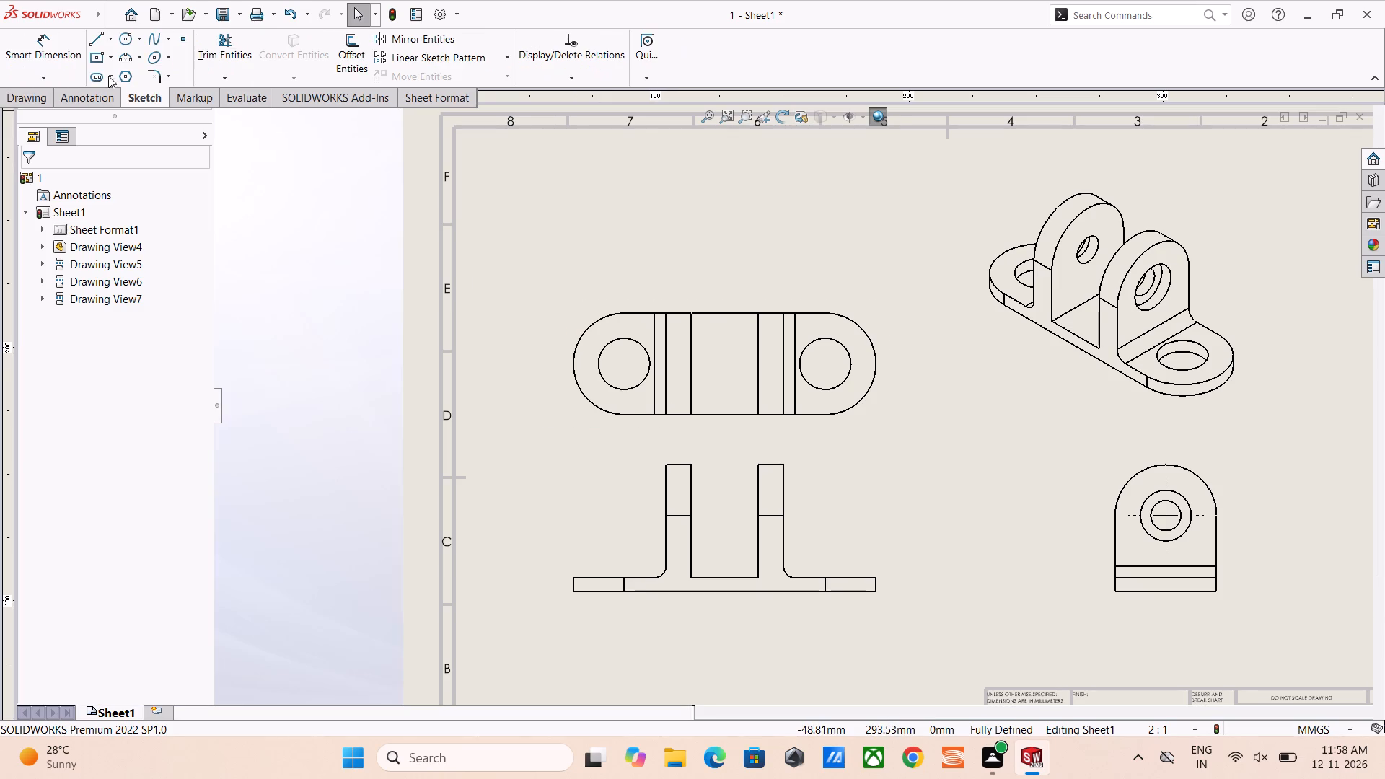
{"action": "left_click", "coordinate": [74, 64]}
{"action": "left_click", "coordinate": [99, 39]}
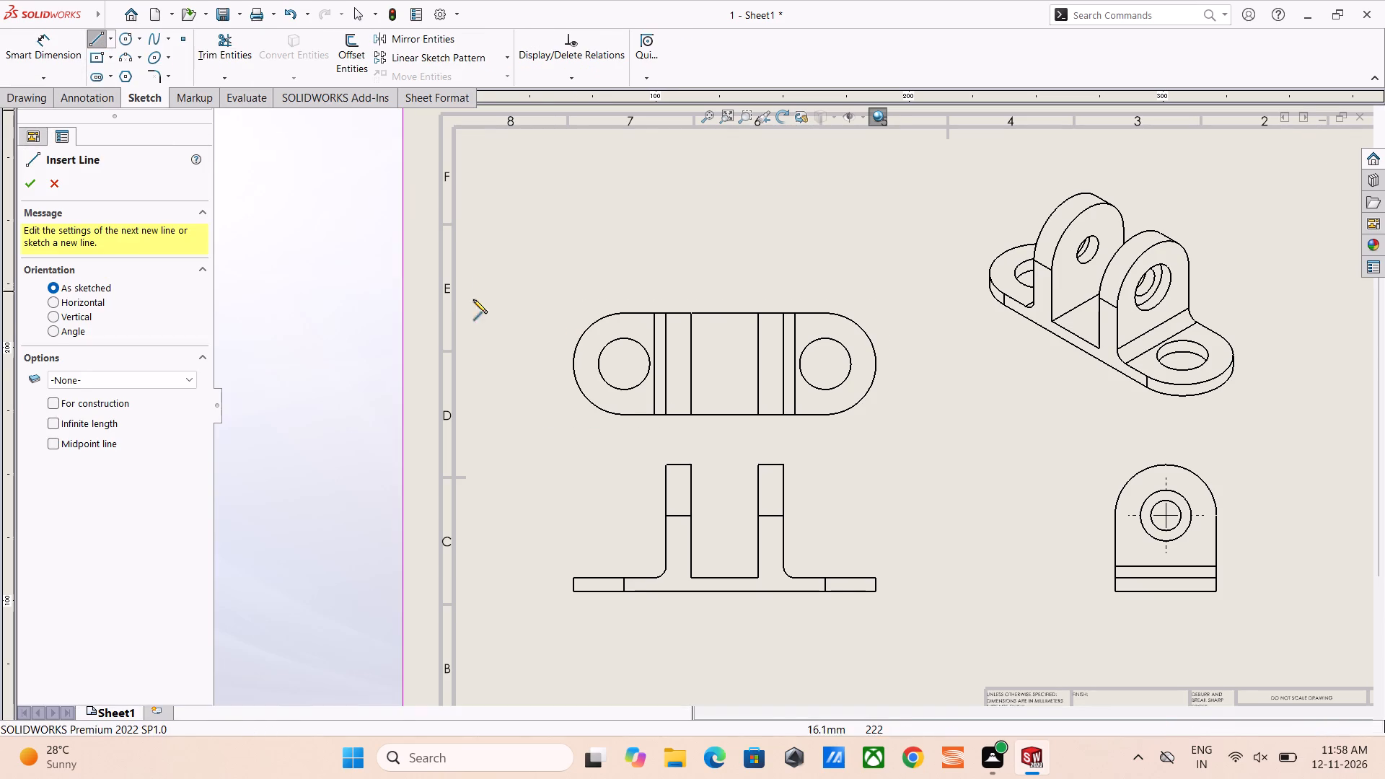
{"action": "left_click", "coordinate": [572, 364]}
{"action": "left_click", "coordinate": [723, 366]}
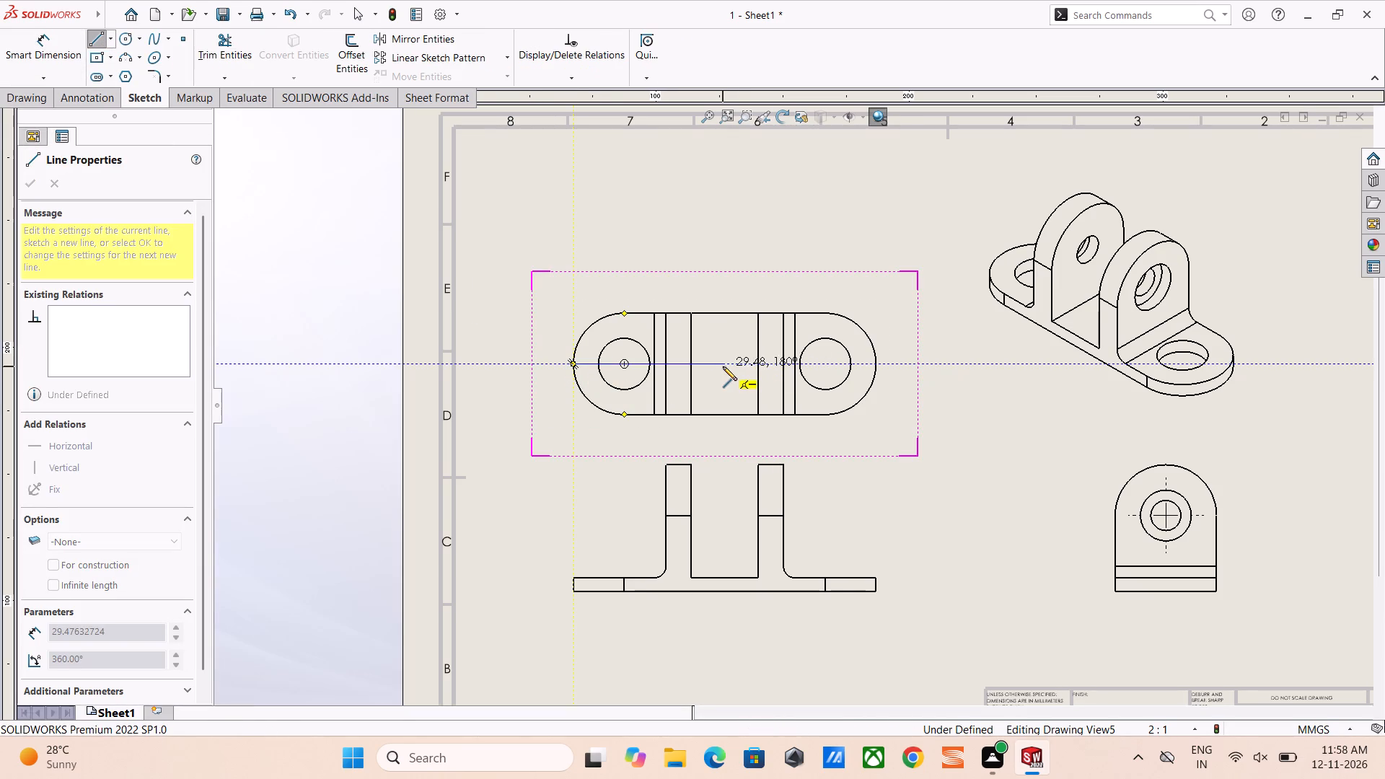
{"action": "left_click", "coordinate": [722, 422]}
{"action": "right_click", "coordinate": [722, 422]}
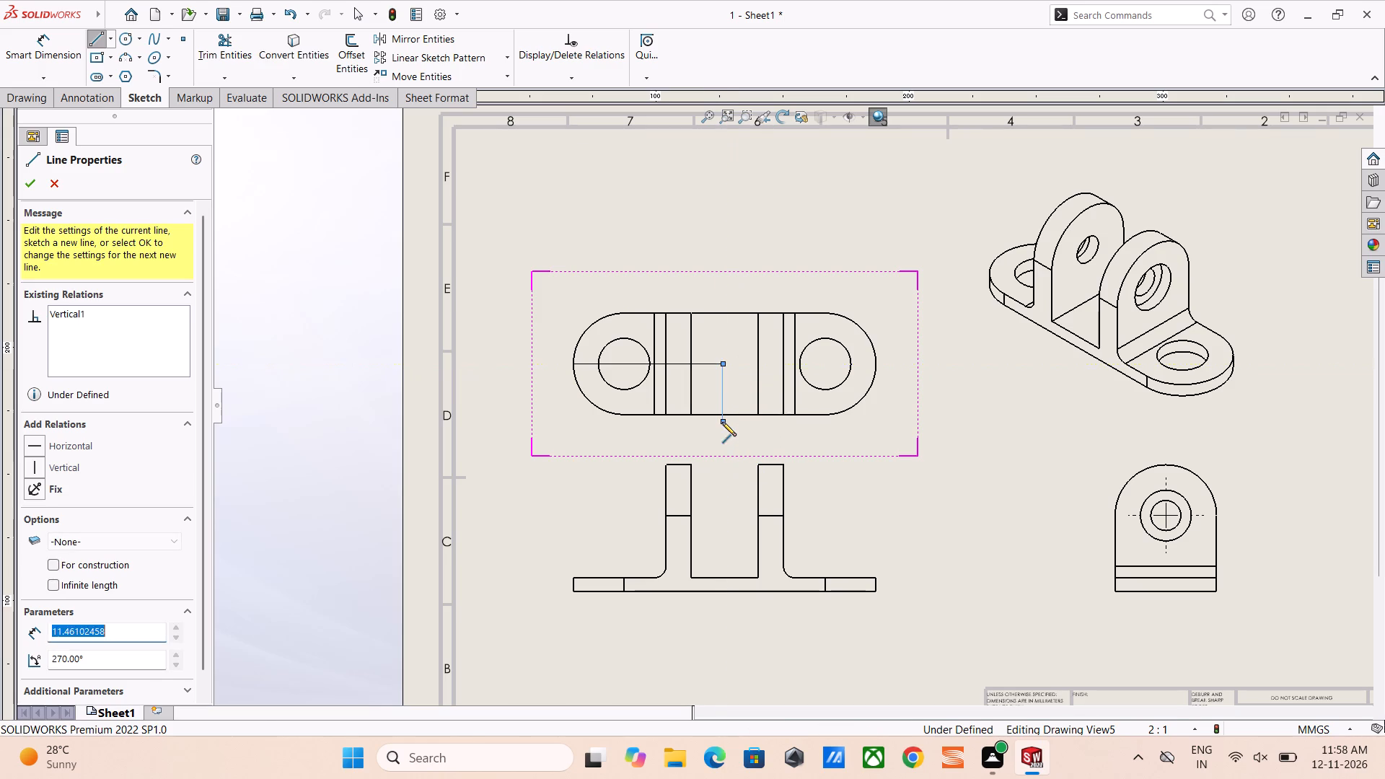
{"action": "left_click", "coordinate": [762, 431]}
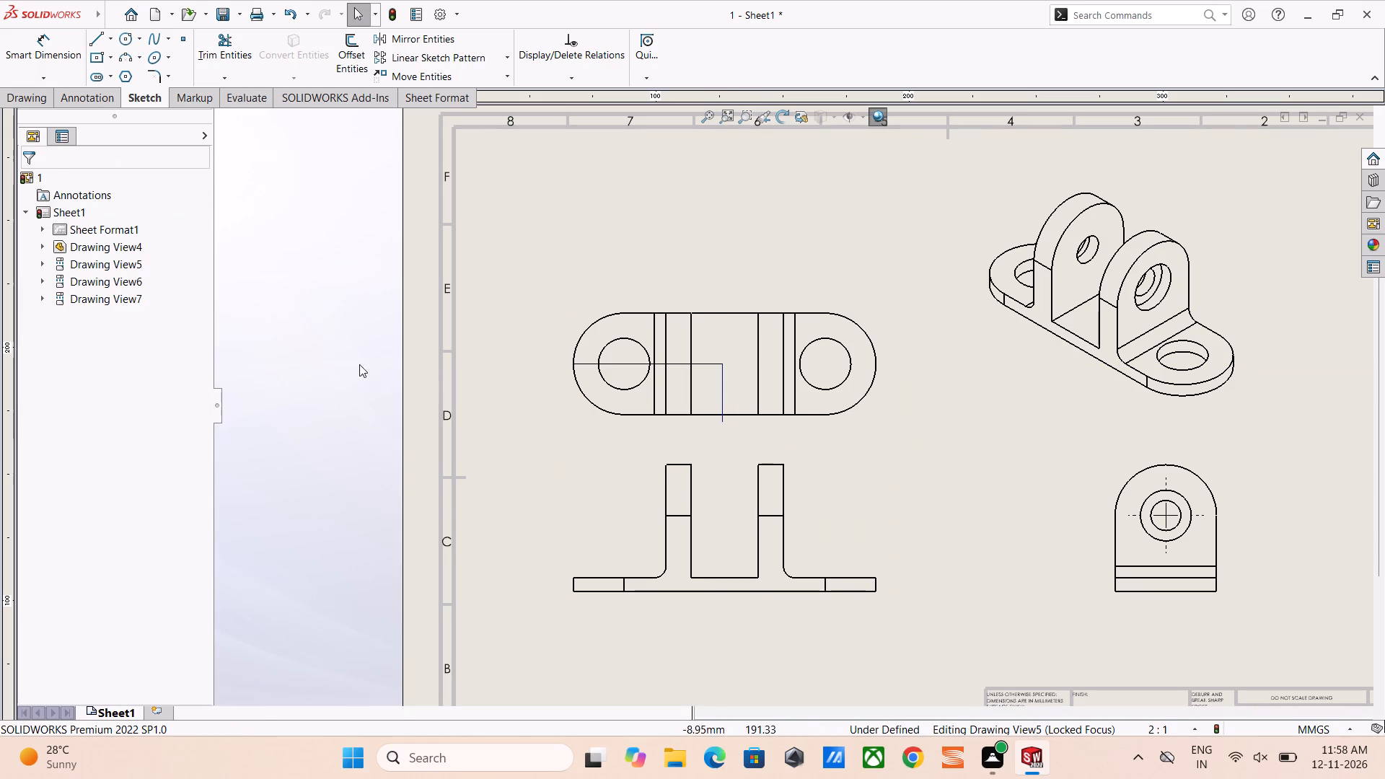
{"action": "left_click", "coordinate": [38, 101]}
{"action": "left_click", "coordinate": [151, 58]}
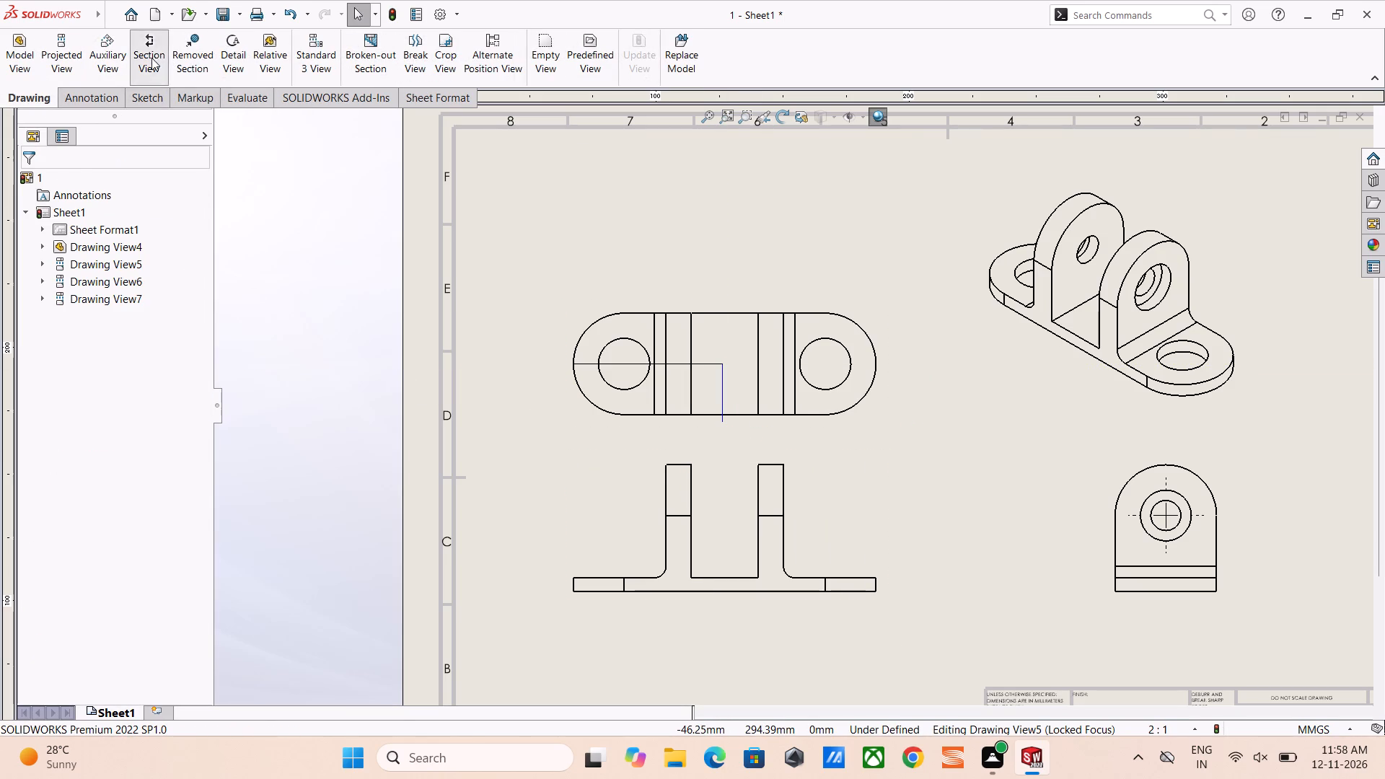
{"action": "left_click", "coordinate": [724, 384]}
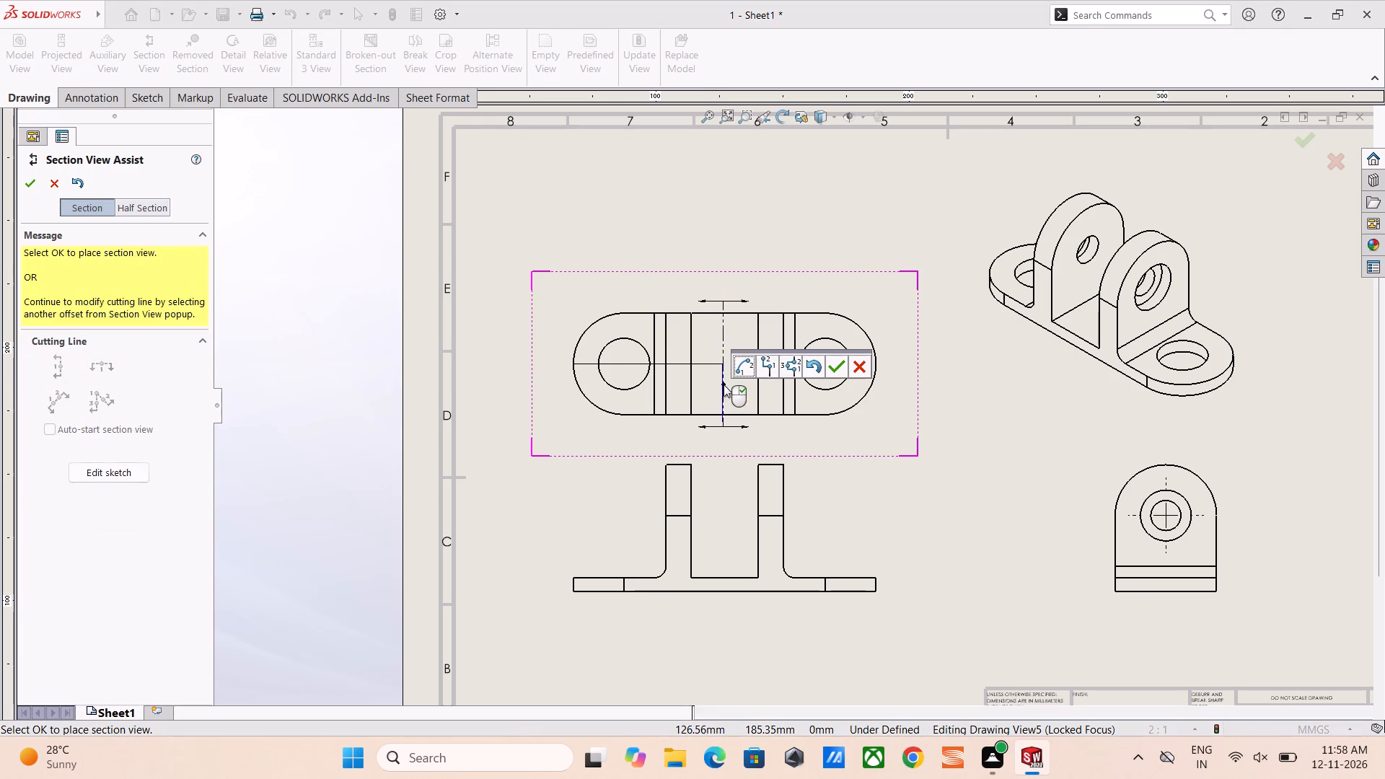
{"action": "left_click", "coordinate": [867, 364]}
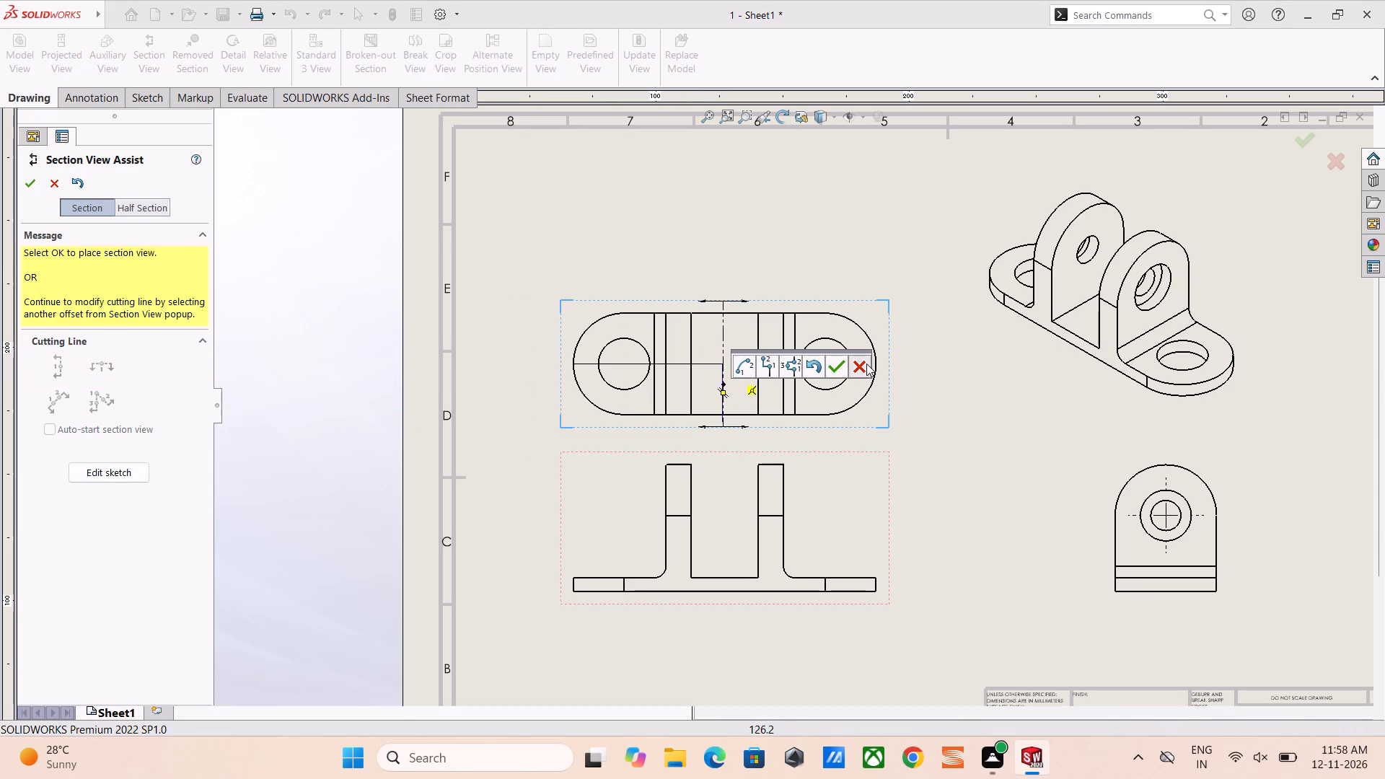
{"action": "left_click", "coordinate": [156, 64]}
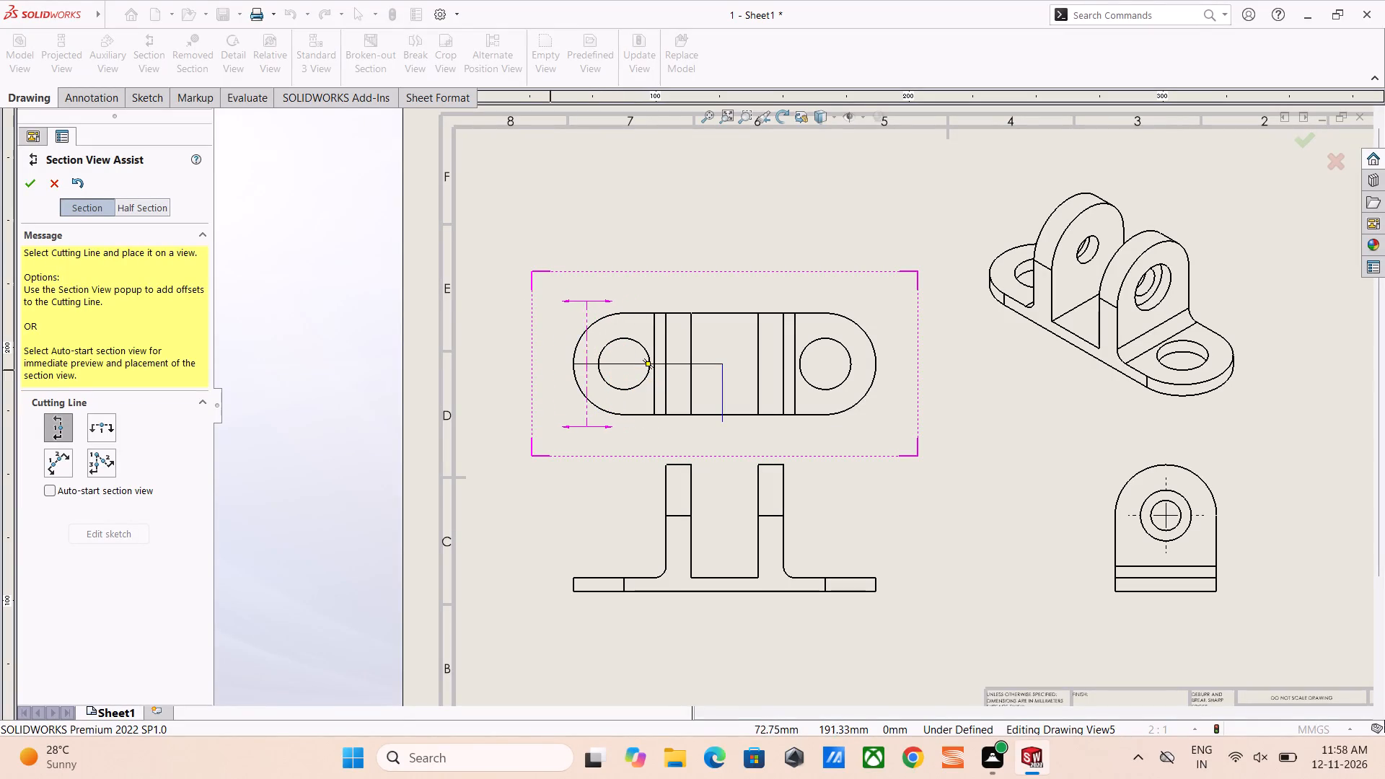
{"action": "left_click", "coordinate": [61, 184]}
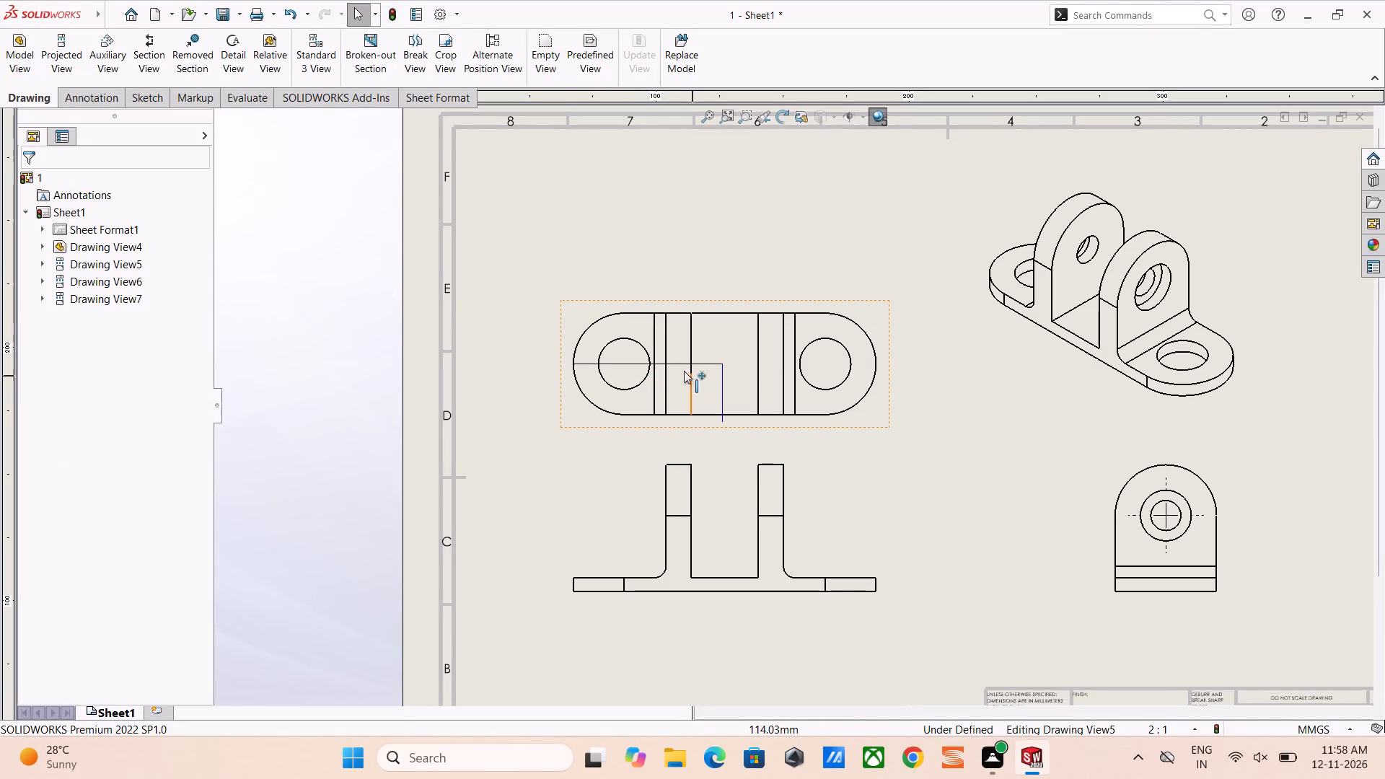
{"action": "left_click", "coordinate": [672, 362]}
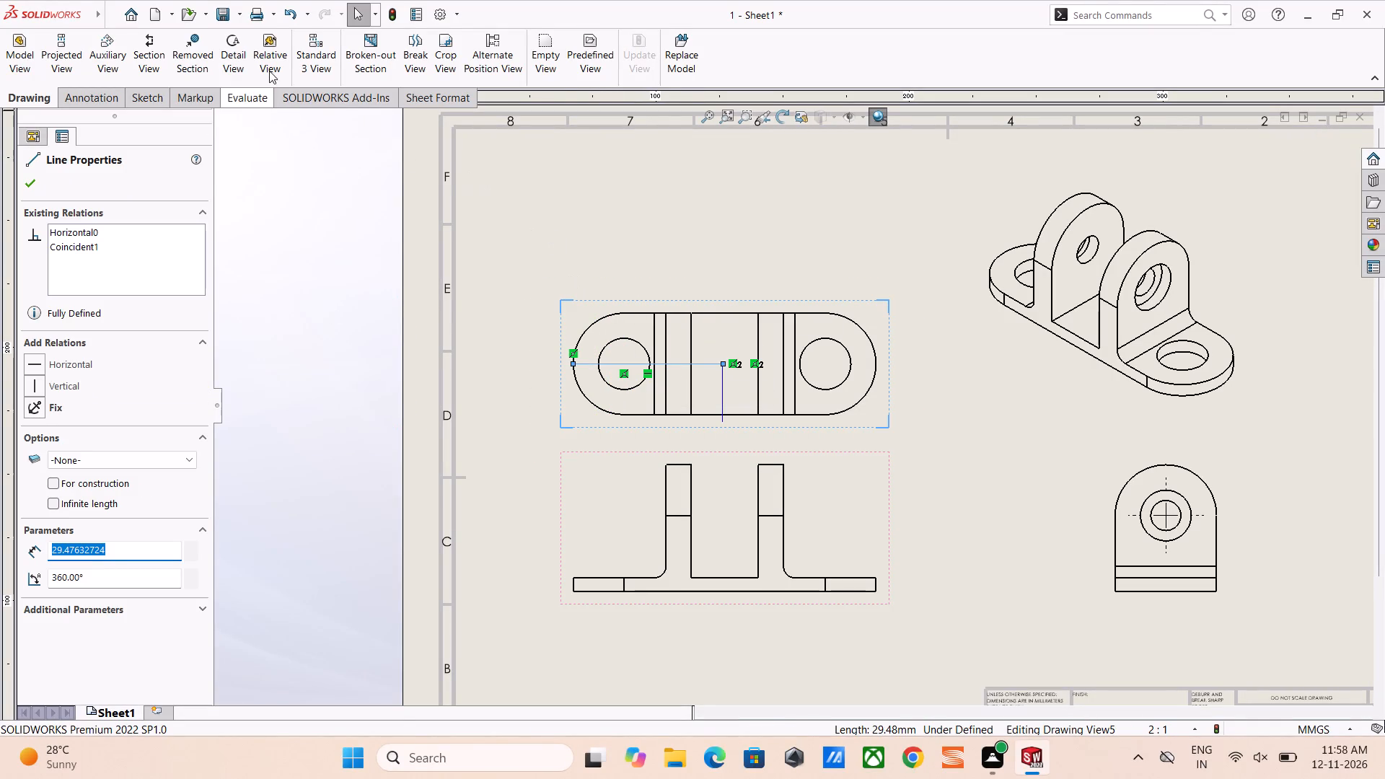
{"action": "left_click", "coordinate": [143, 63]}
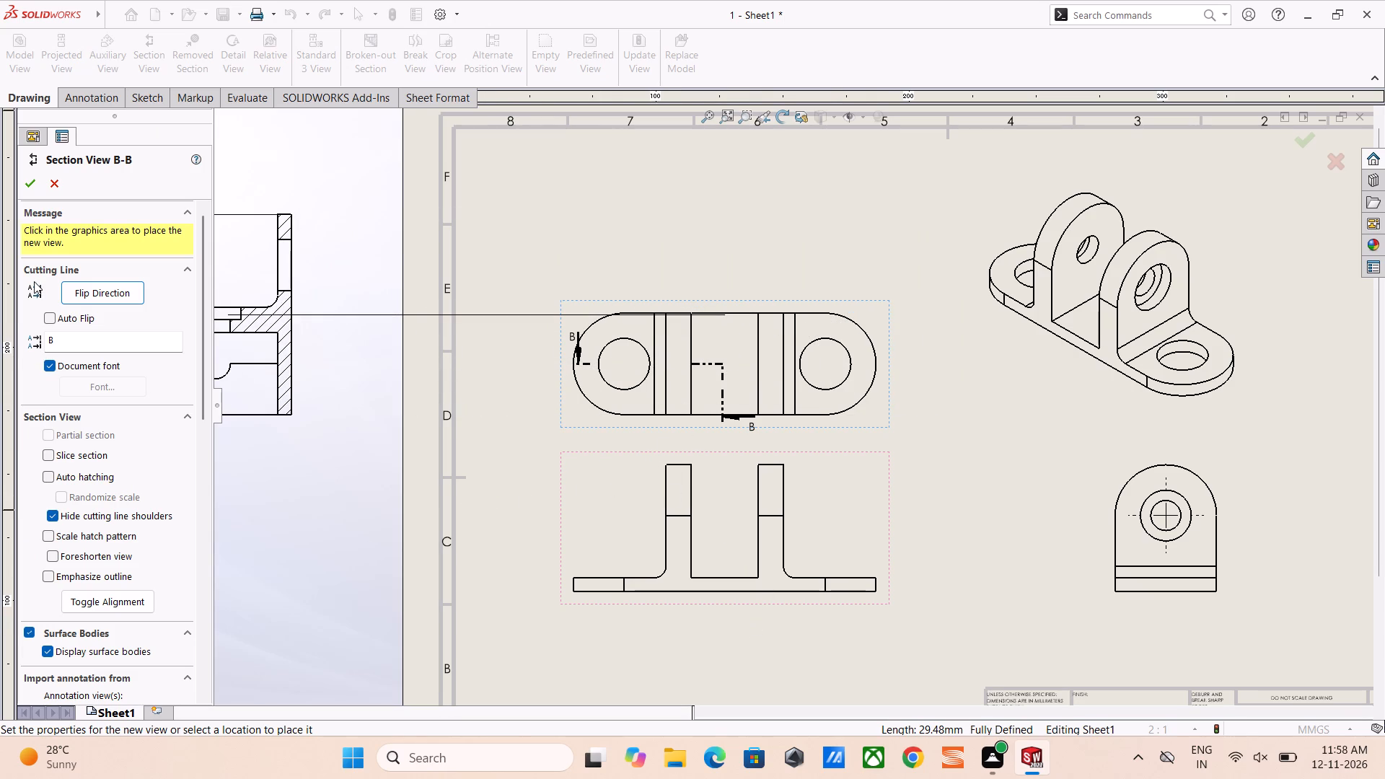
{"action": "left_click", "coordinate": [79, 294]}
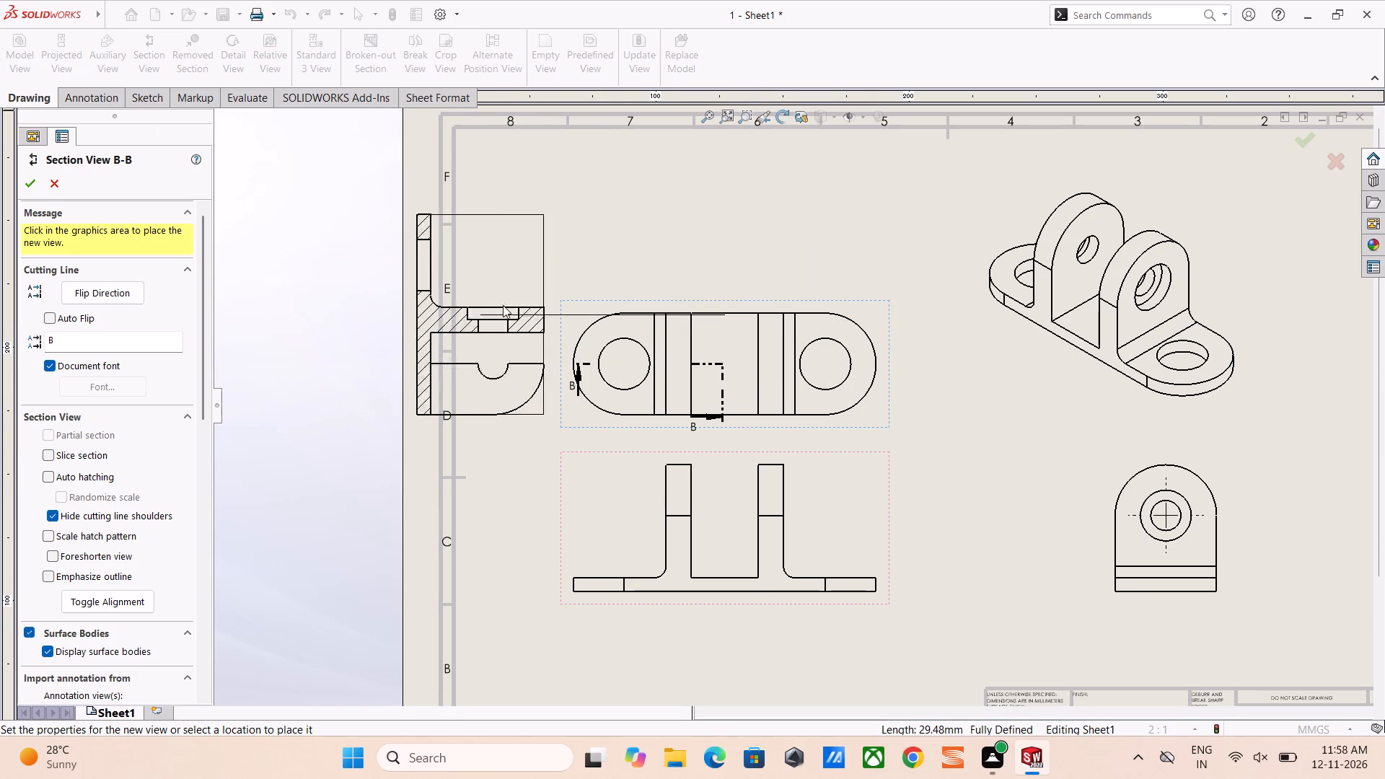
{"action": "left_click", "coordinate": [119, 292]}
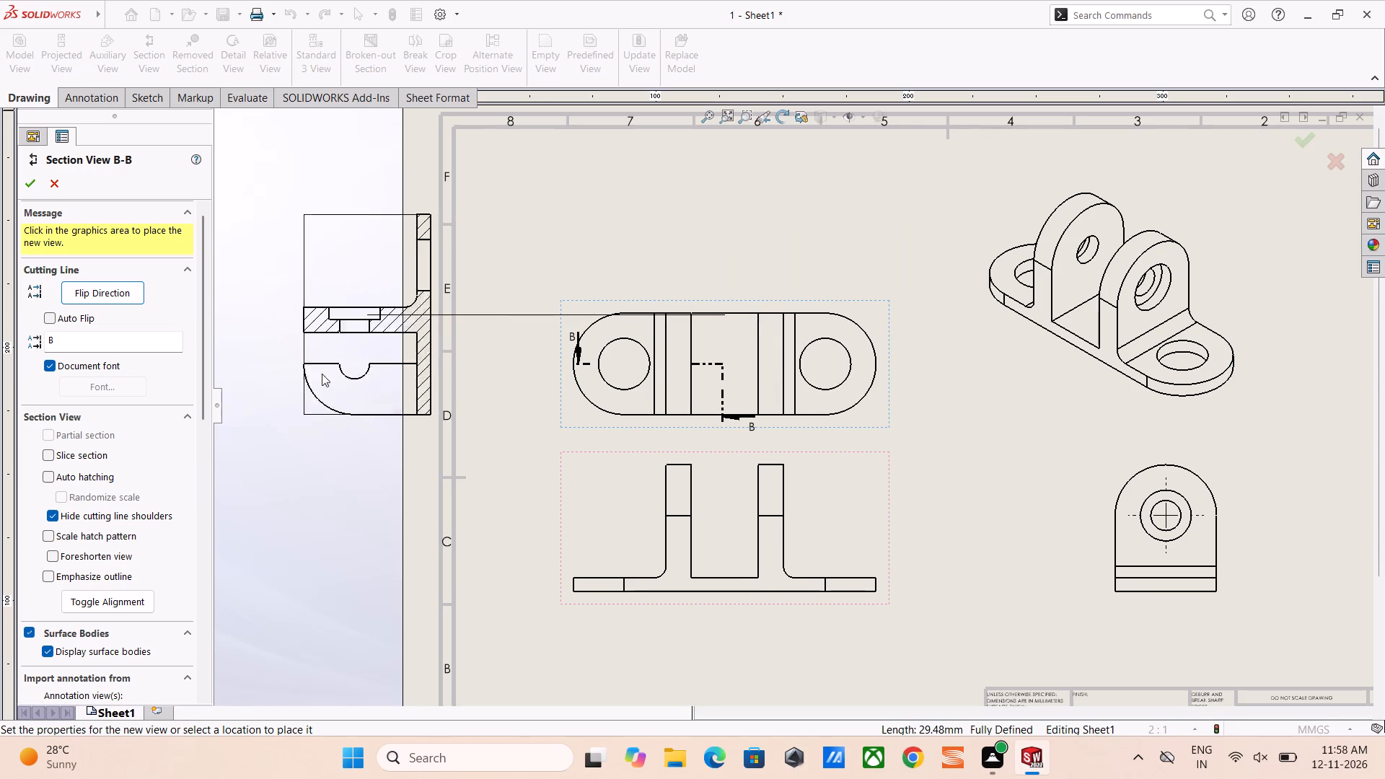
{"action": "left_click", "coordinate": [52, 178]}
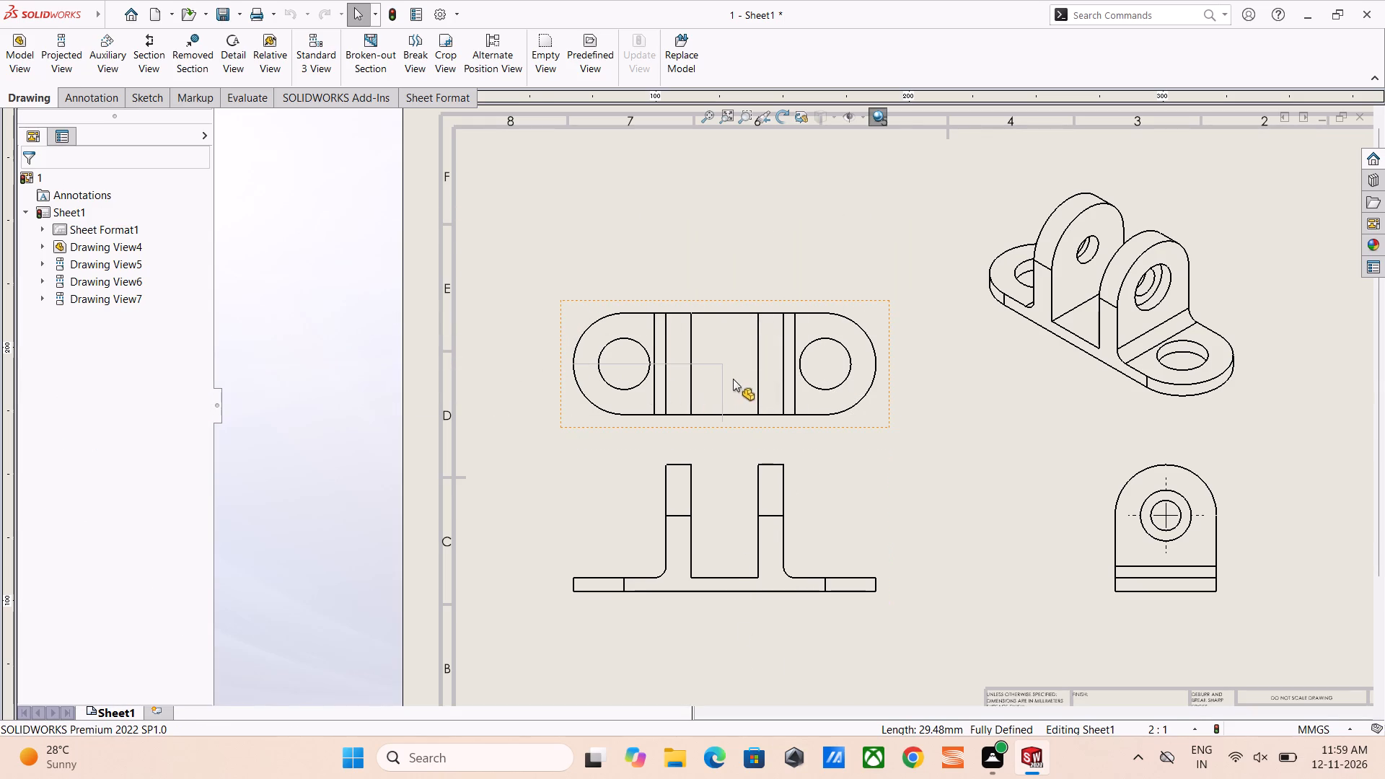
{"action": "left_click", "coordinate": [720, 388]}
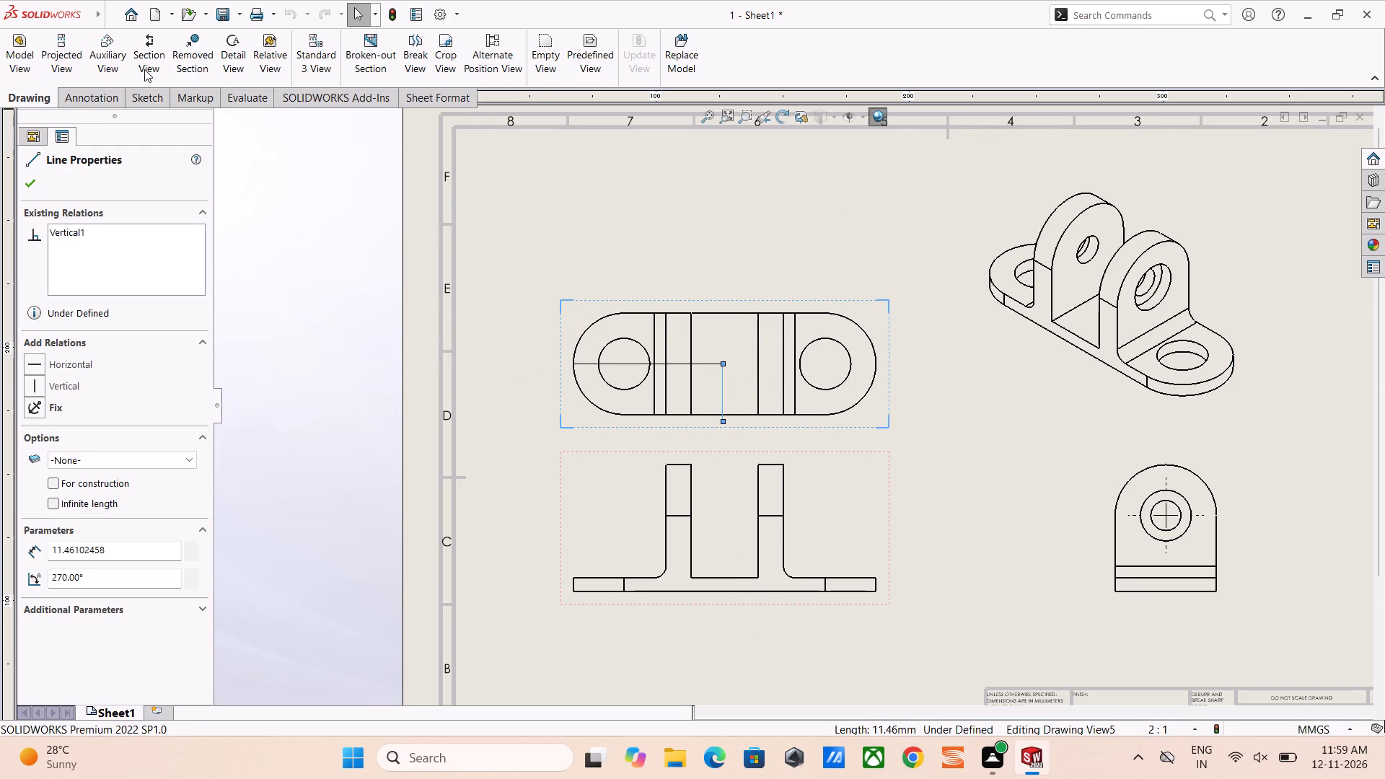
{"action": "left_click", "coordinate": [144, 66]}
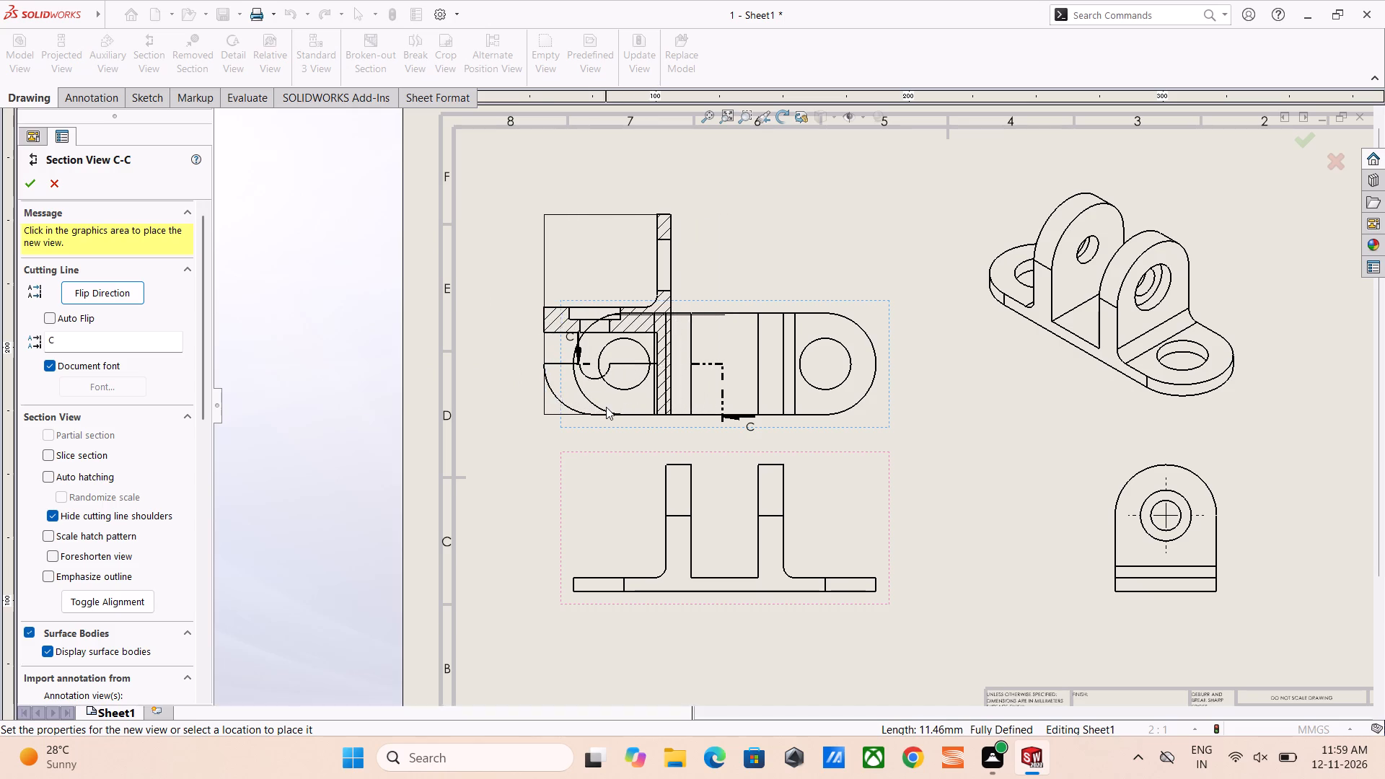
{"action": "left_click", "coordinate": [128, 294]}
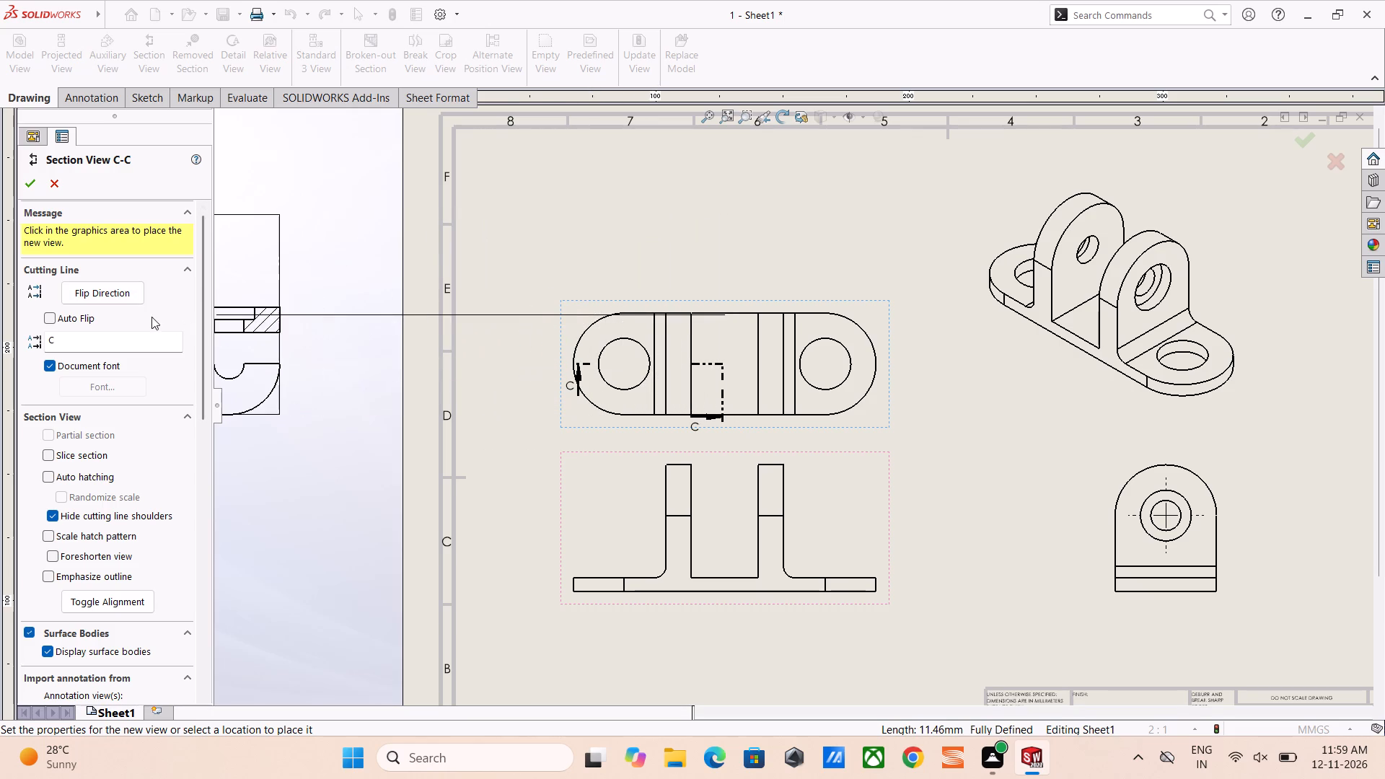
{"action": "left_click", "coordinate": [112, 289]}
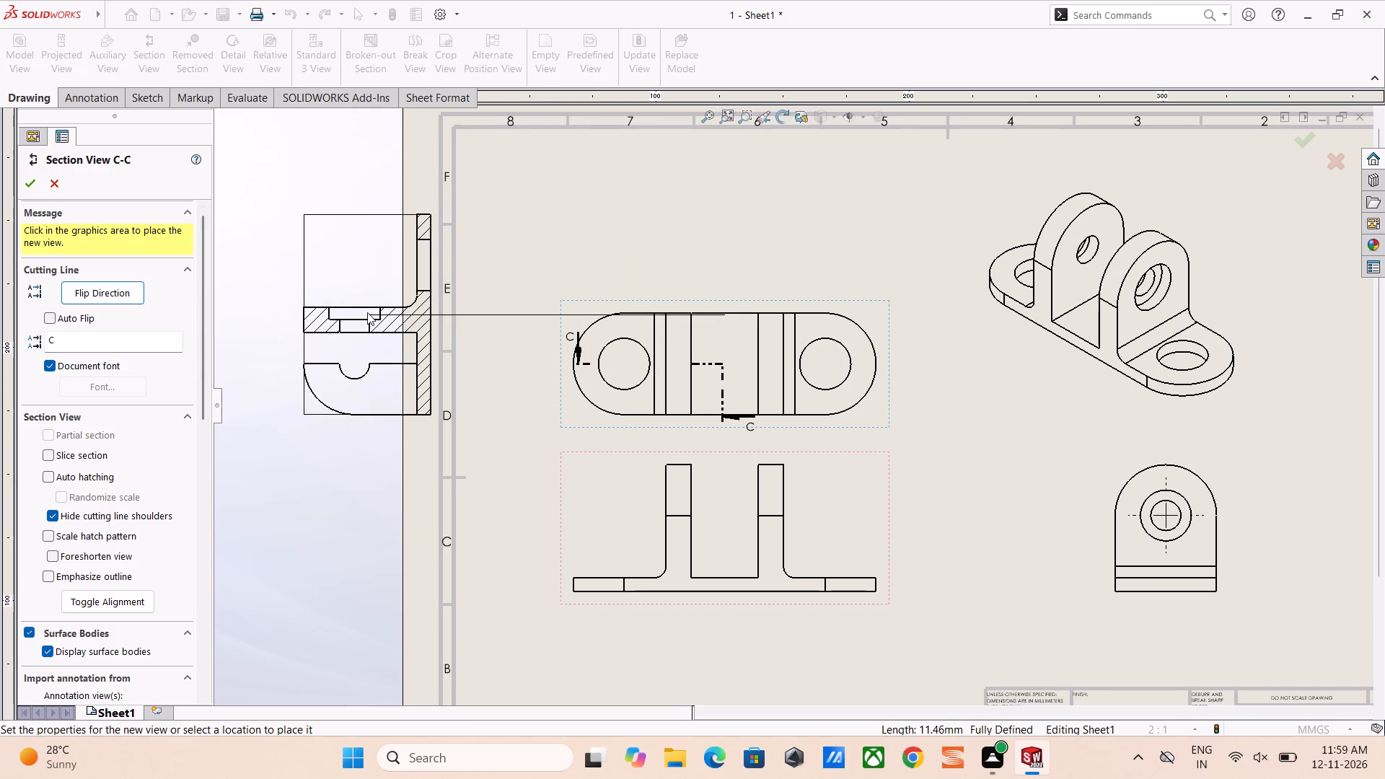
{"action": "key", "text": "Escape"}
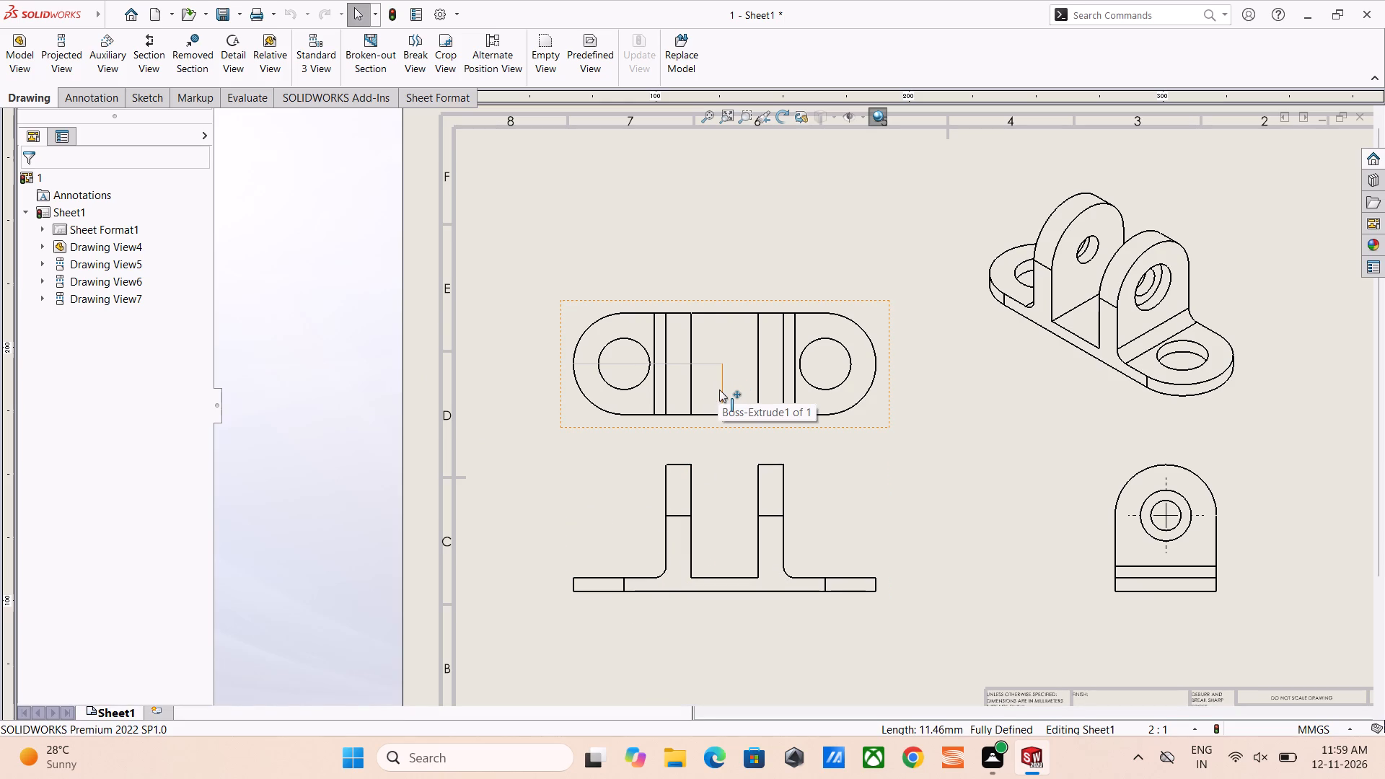
Delete both segments of the L-shaped line sketched on the top view.
{"action": "key", "text": "ctrl+z"}
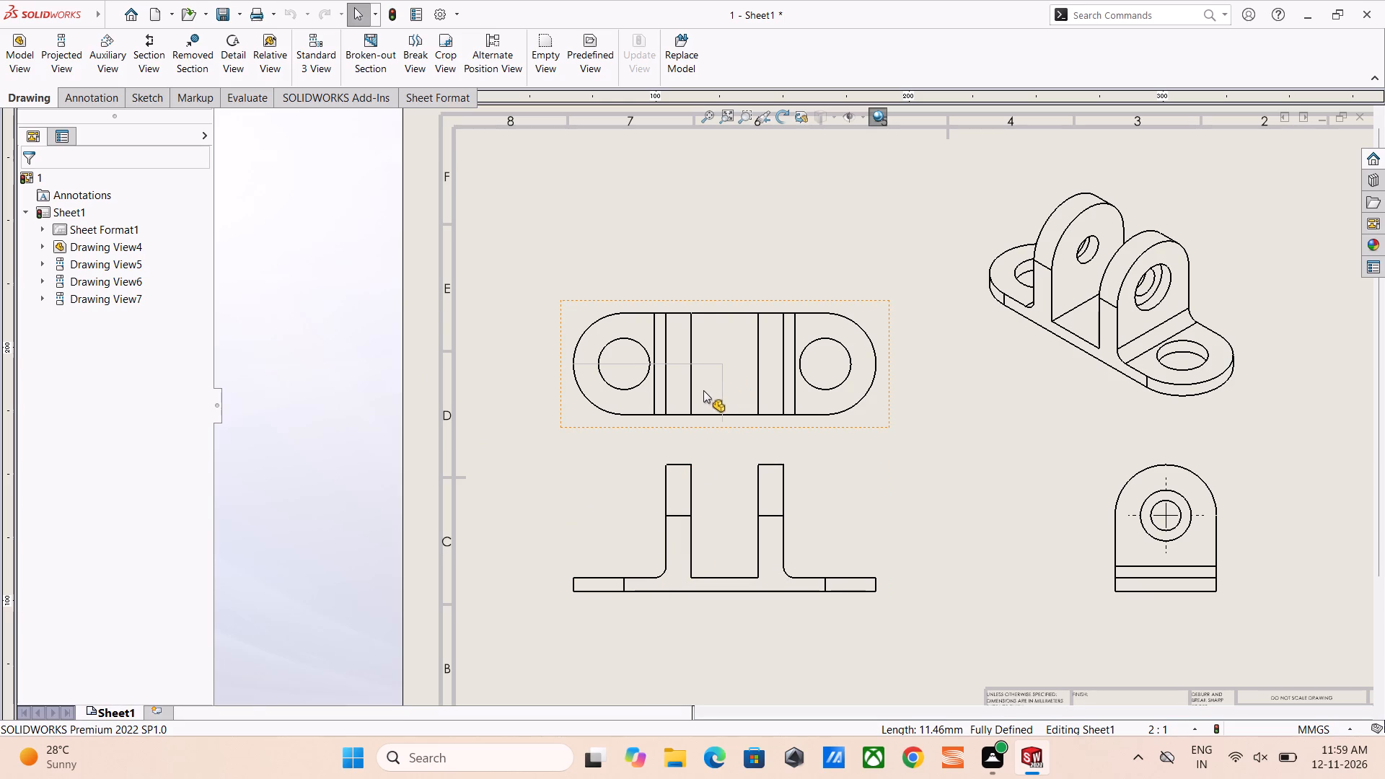
{"action": "key", "text": "ctrl+z"}
{"action": "left_click", "coordinate": [718, 386]}
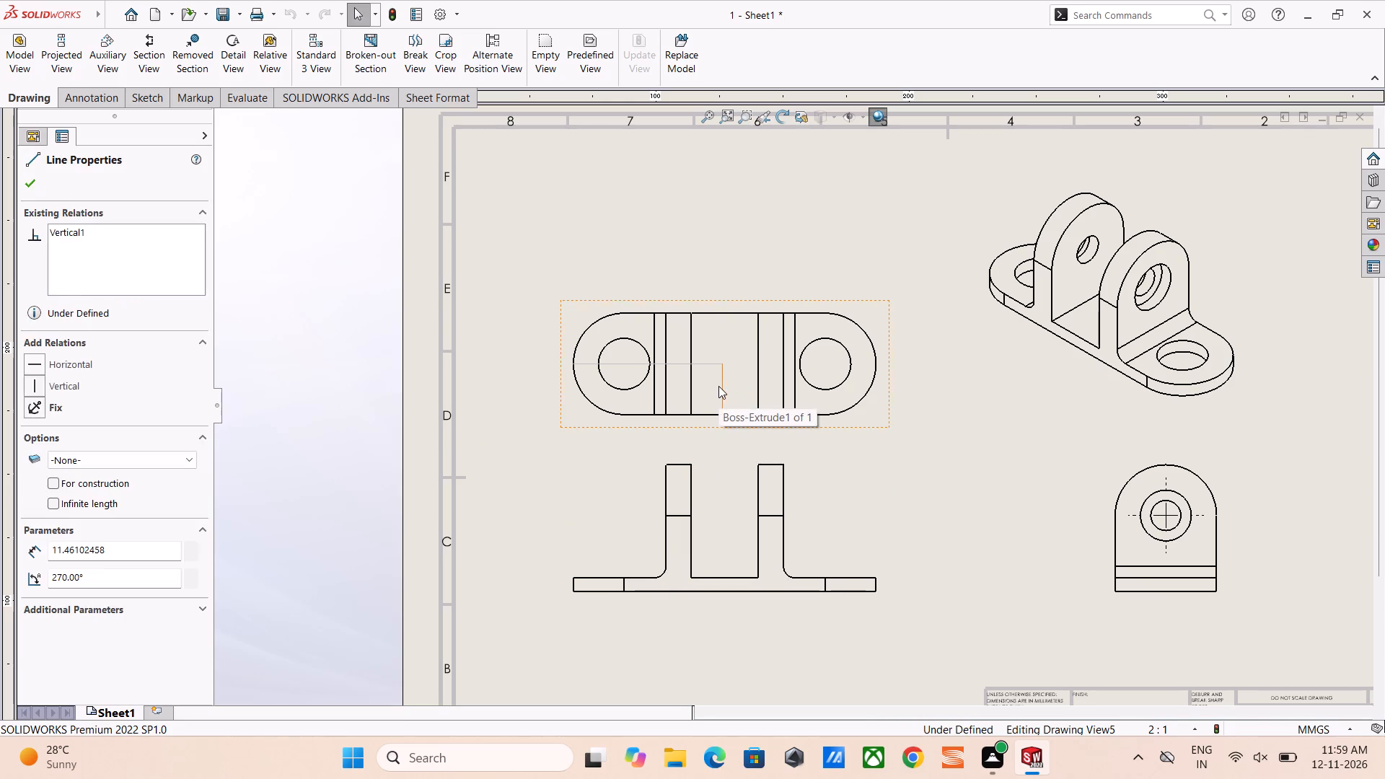
{"action": "key", "text": "Delete"}
{"action": "left_click", "coordinate": [696, 361]}
{"action": "key", "text": "Delete"}
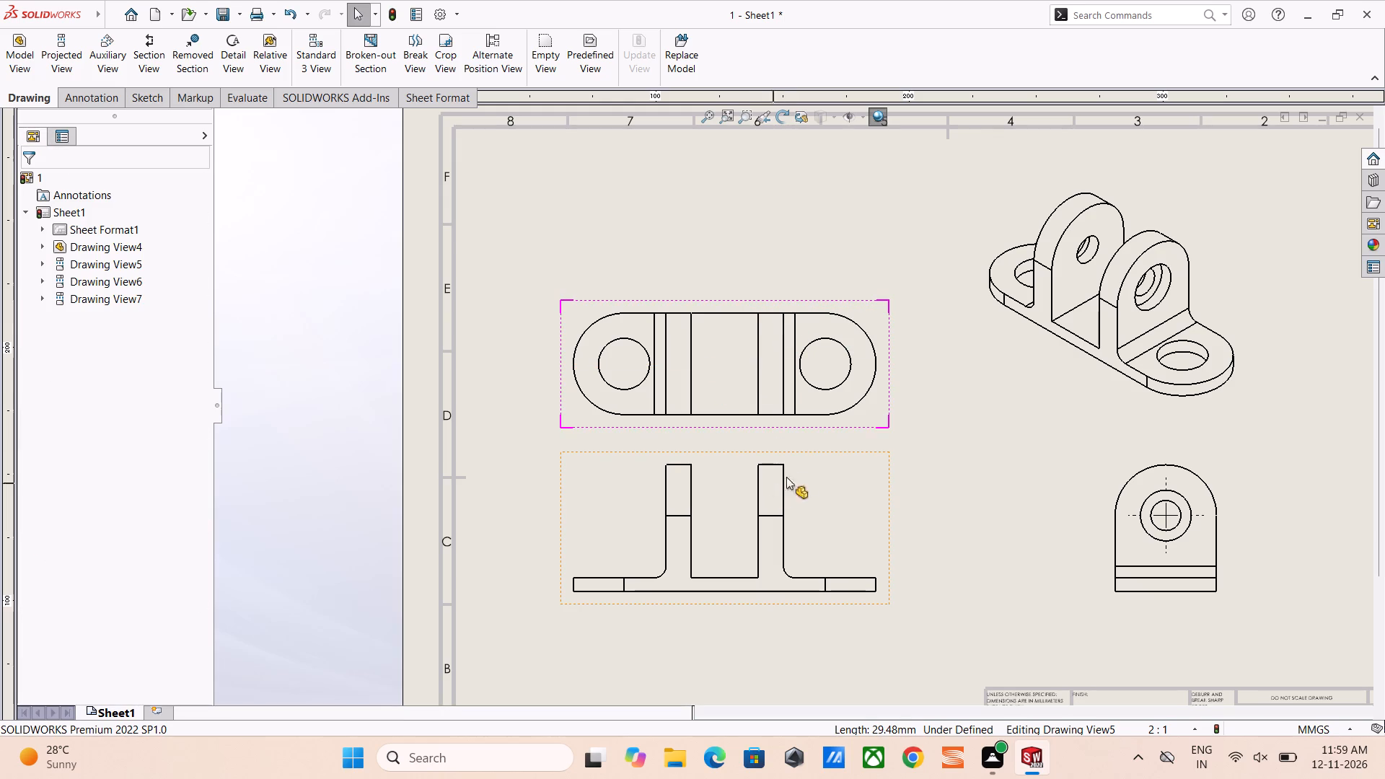
Rearrange the aligned views so the front view sits in the sheet's upper-left area with the top view below it.
{"action": "left_click_drag", "start_coordinate": [810, 454], "coordinate": [773, 186]}
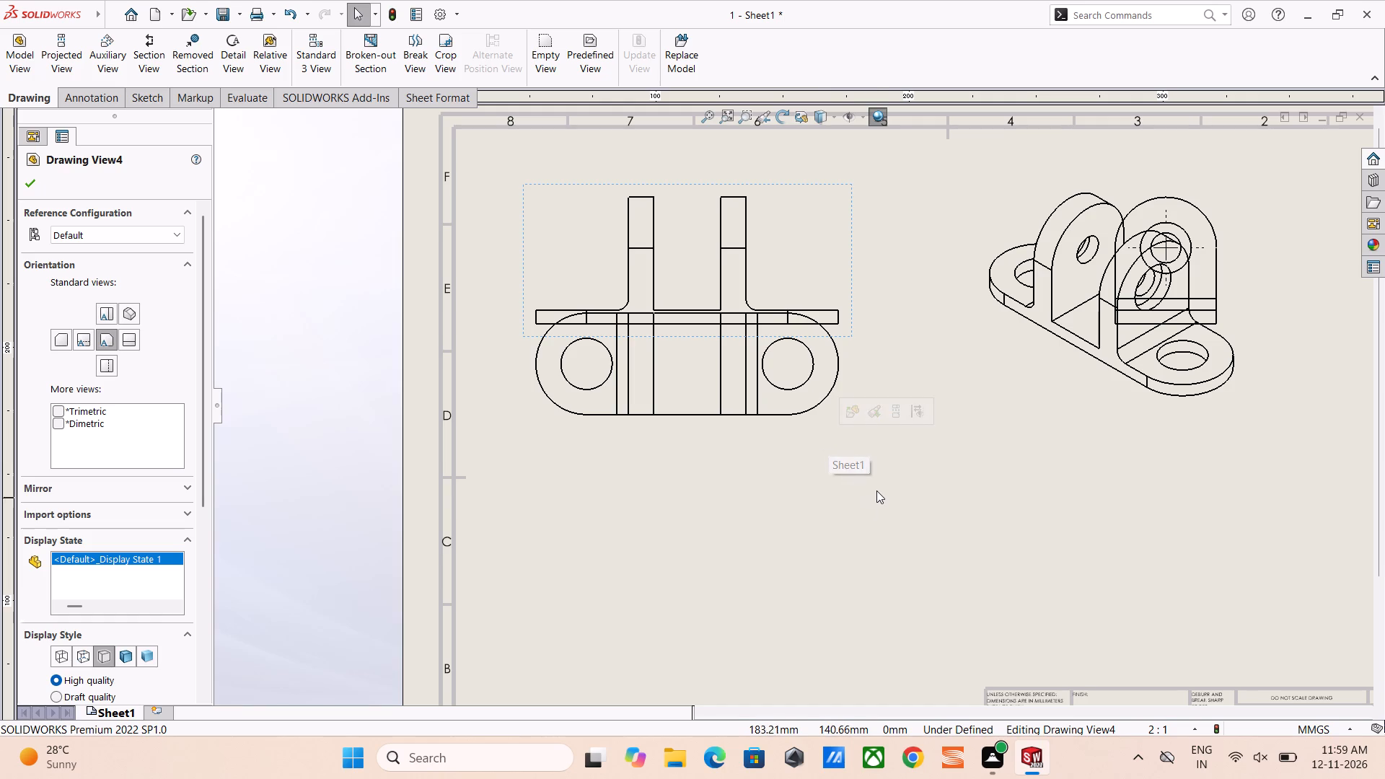
{"action": "scroll", "coordinate": [877, 490], "scroll_direction": "up", "scroll_amount": 5}
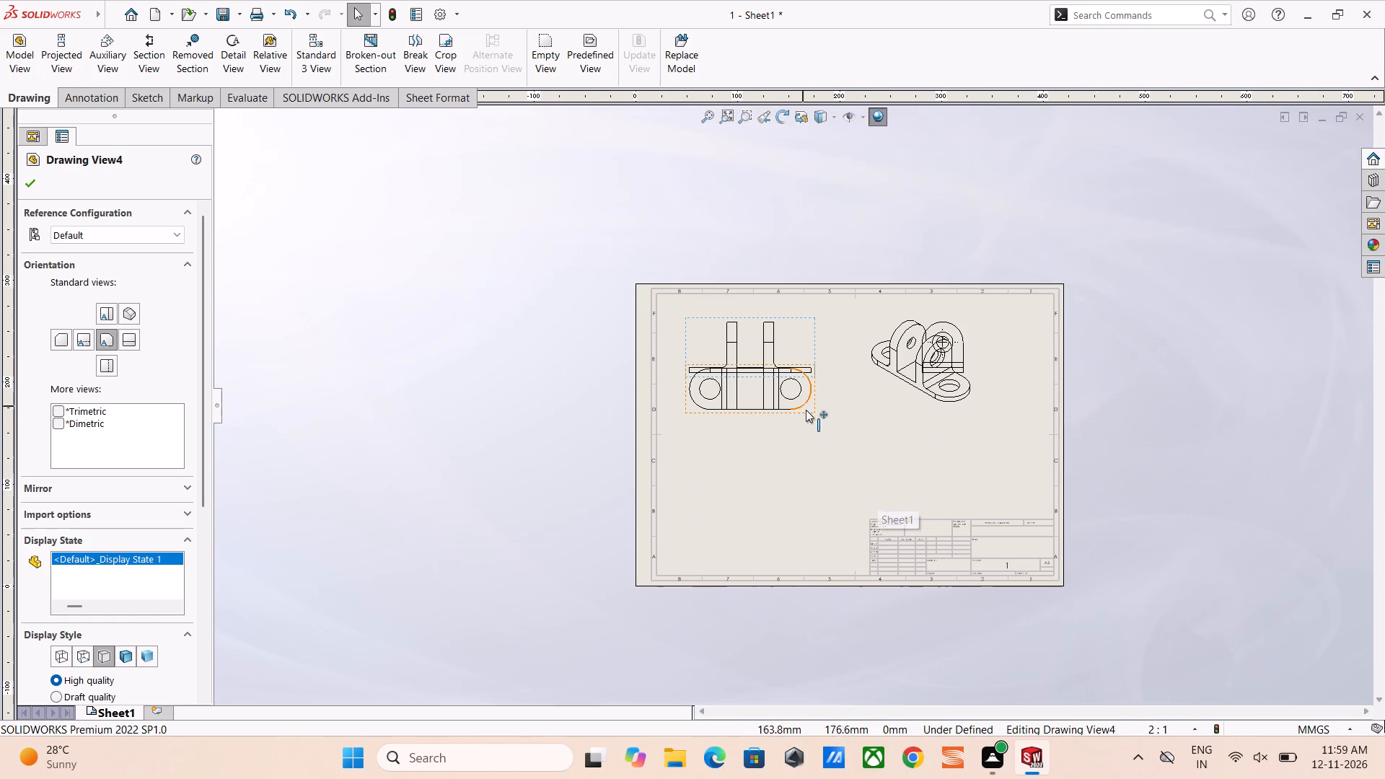
{"action": "left_click_drag", "start_coordinate": [819, 408], "coordinate": [843, 539]}
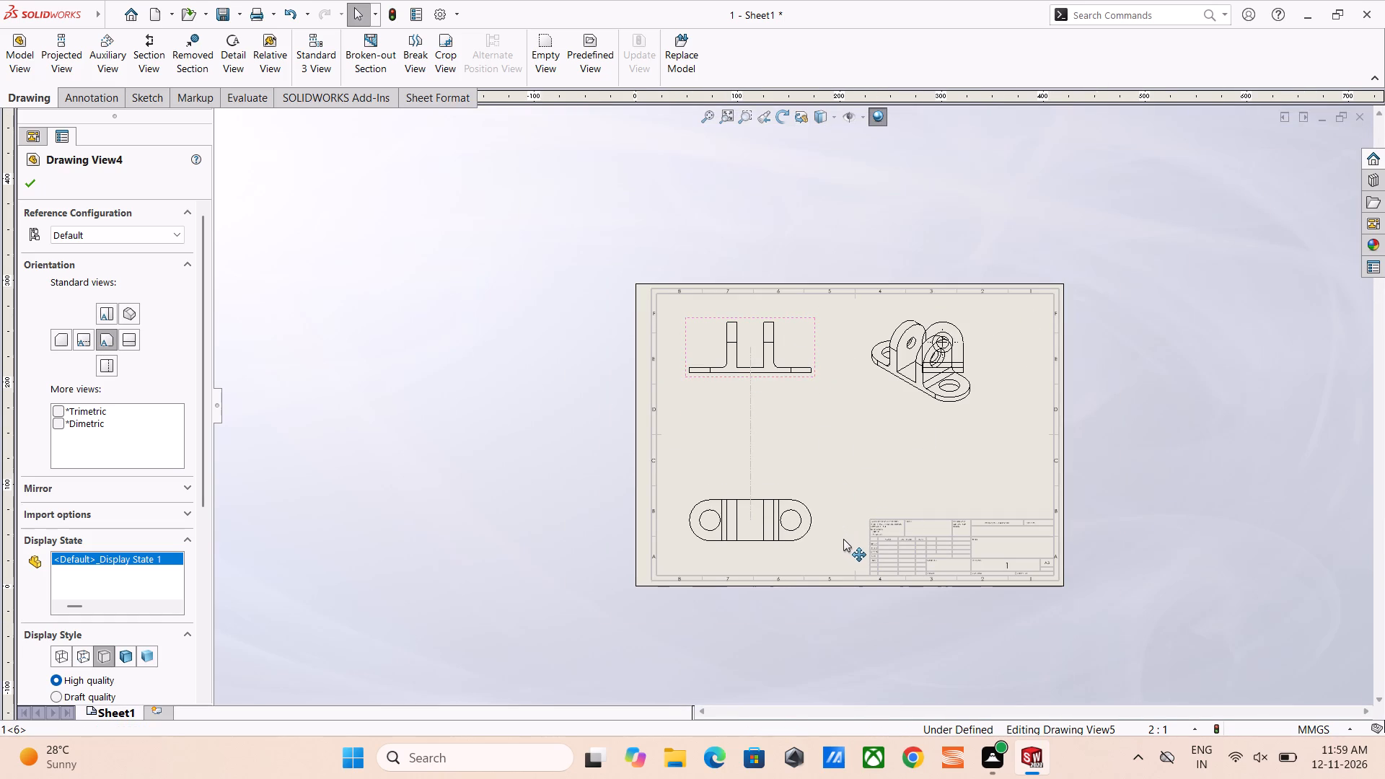
{"action": "left_click_drag", "start_coordinate": [843, 539], "coordinate": [835, 495]}
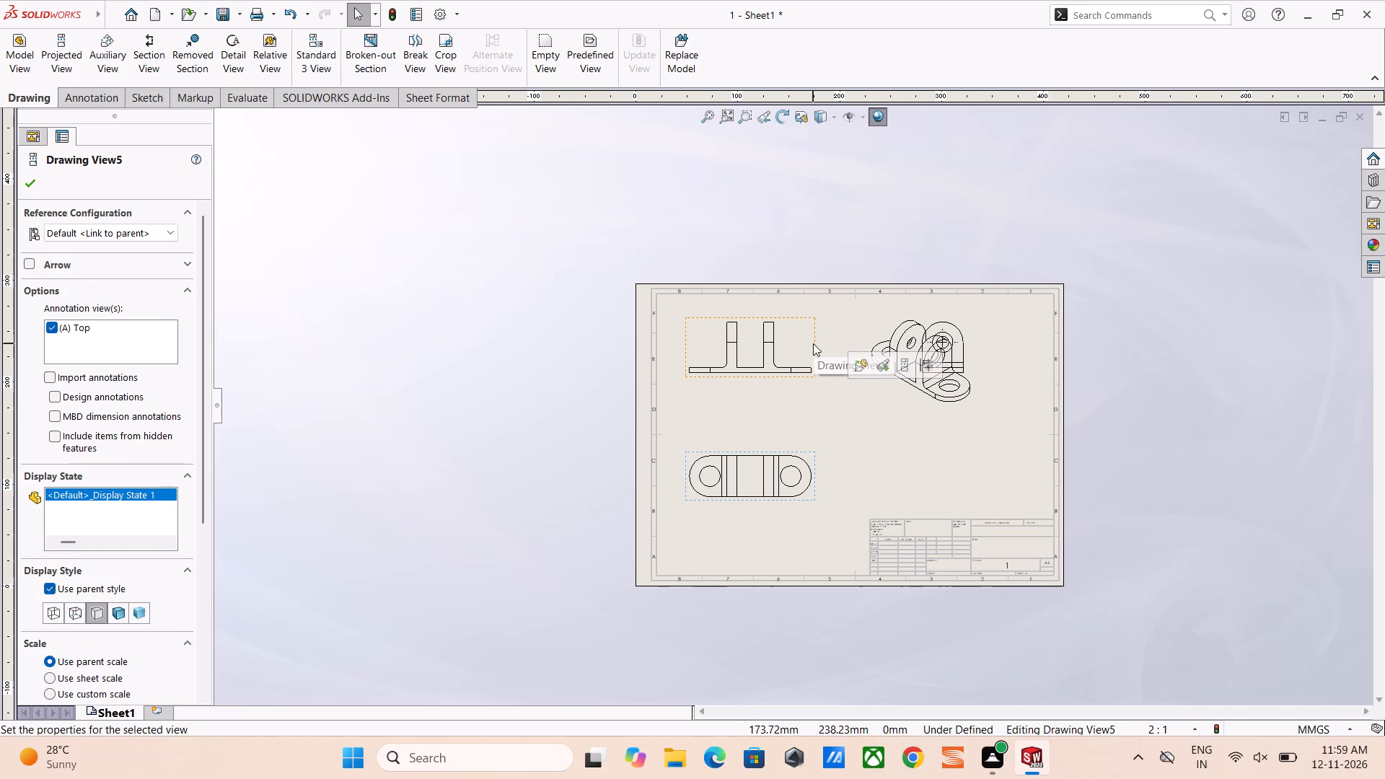
{"action": "left_click_drag", "start_coordinate": [815, 358], "coordinate": [819, 386]}
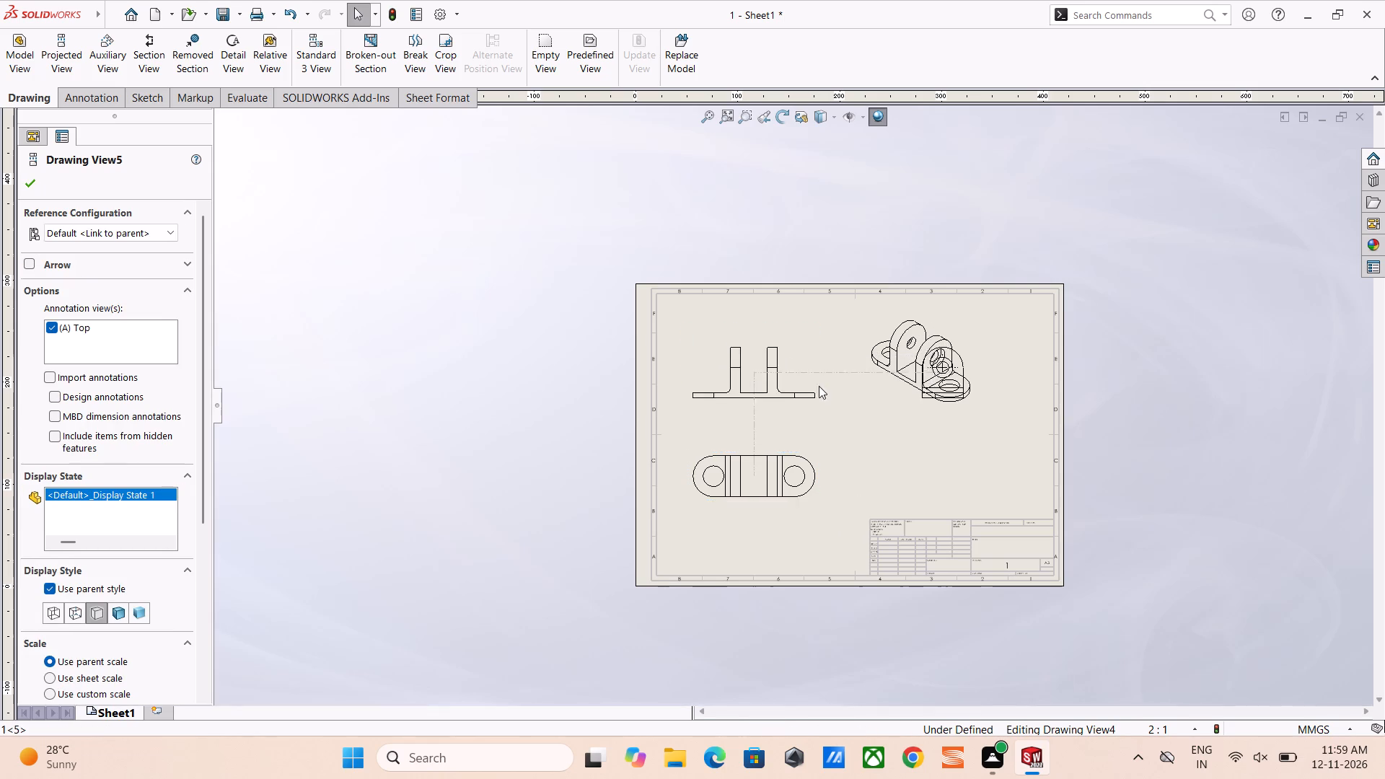
{"action": "left_click_drag", "start_coordinate": [819, 386], "coordinate": [804, 368]}
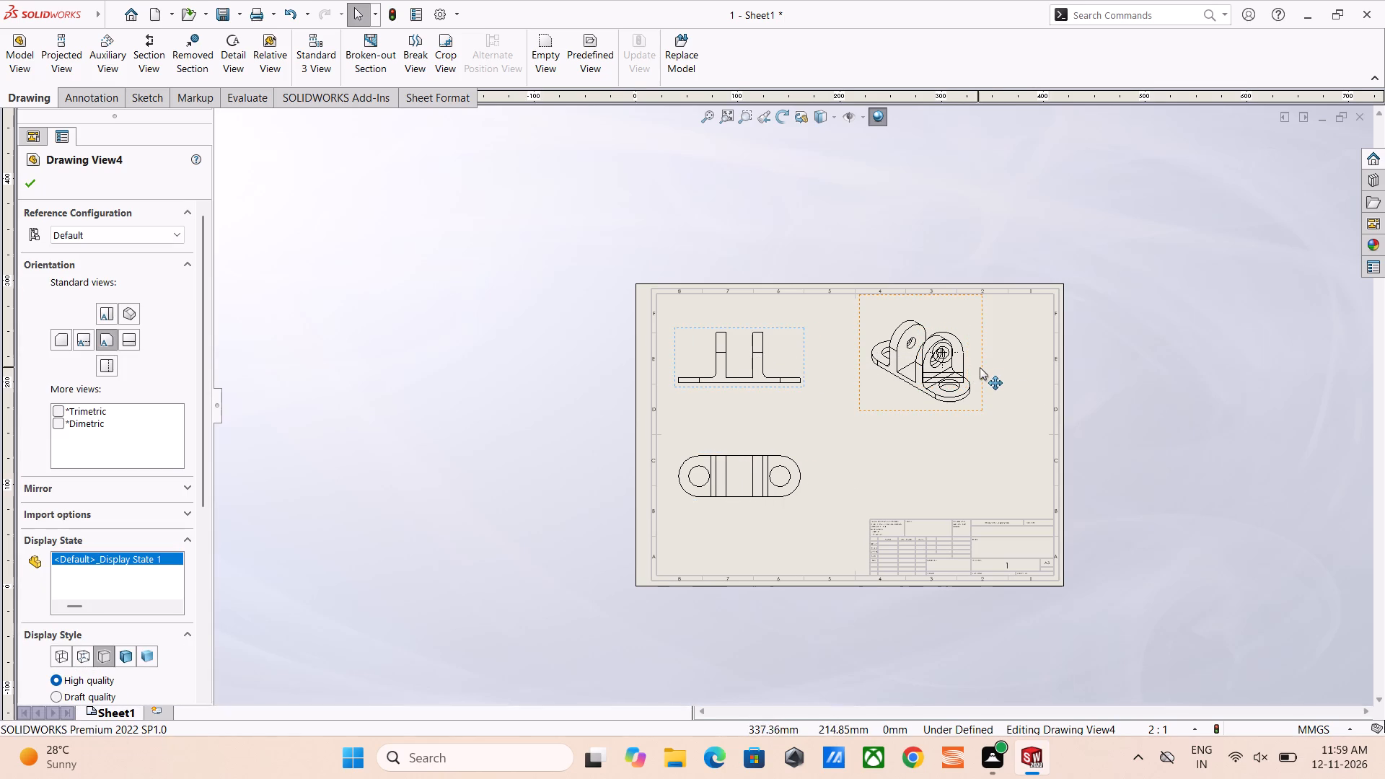
Move the side view close beside the front view and the isometric view into the sheet's upper-right corner.
{"action": "left_click_drag", "start_coordinate": [981, 366], "coordinate": [914, 366]}
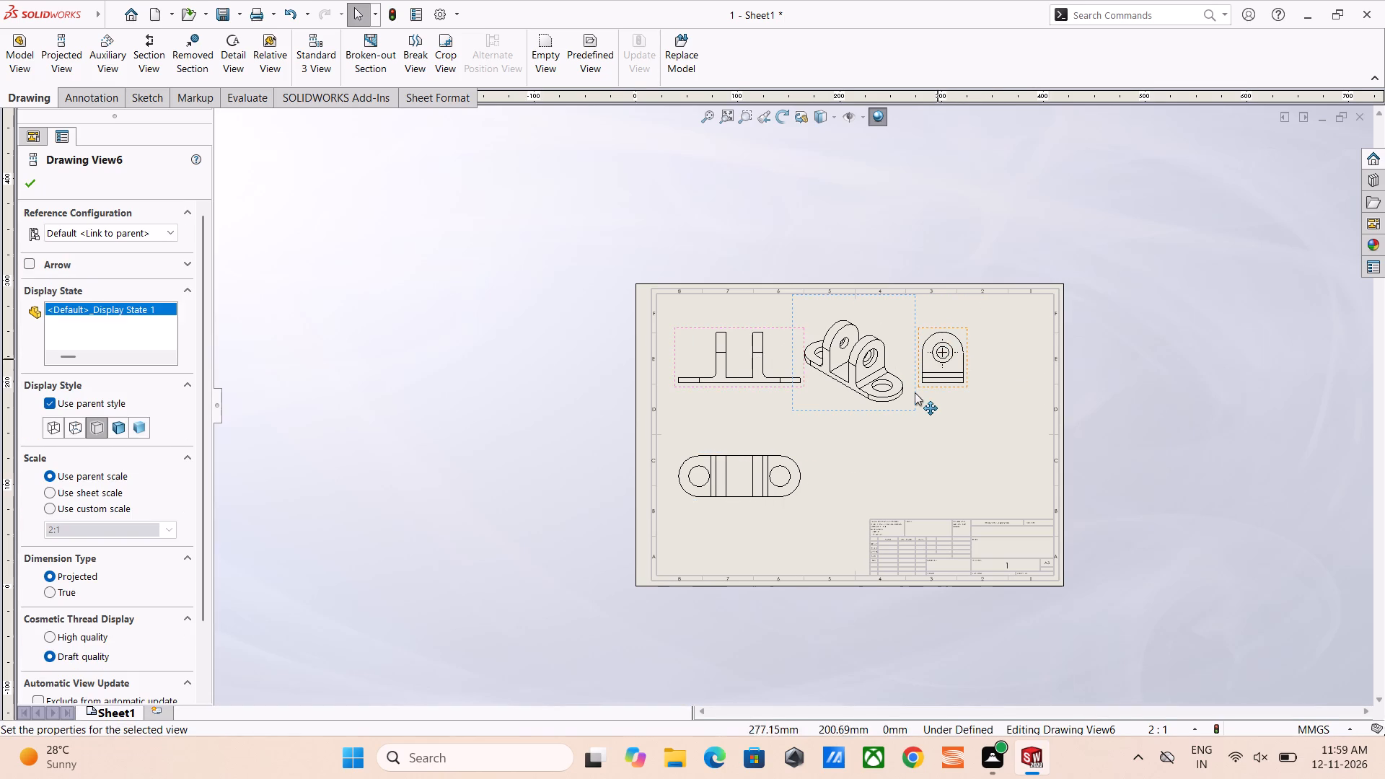
{"action": "left_click_drag", "start_coordinate": [915, 394], "coordinate": [1000, 404]}
{"action": "left_click_drag", "start_coordinate": [907, 408], "coordinate": [969, 459]}
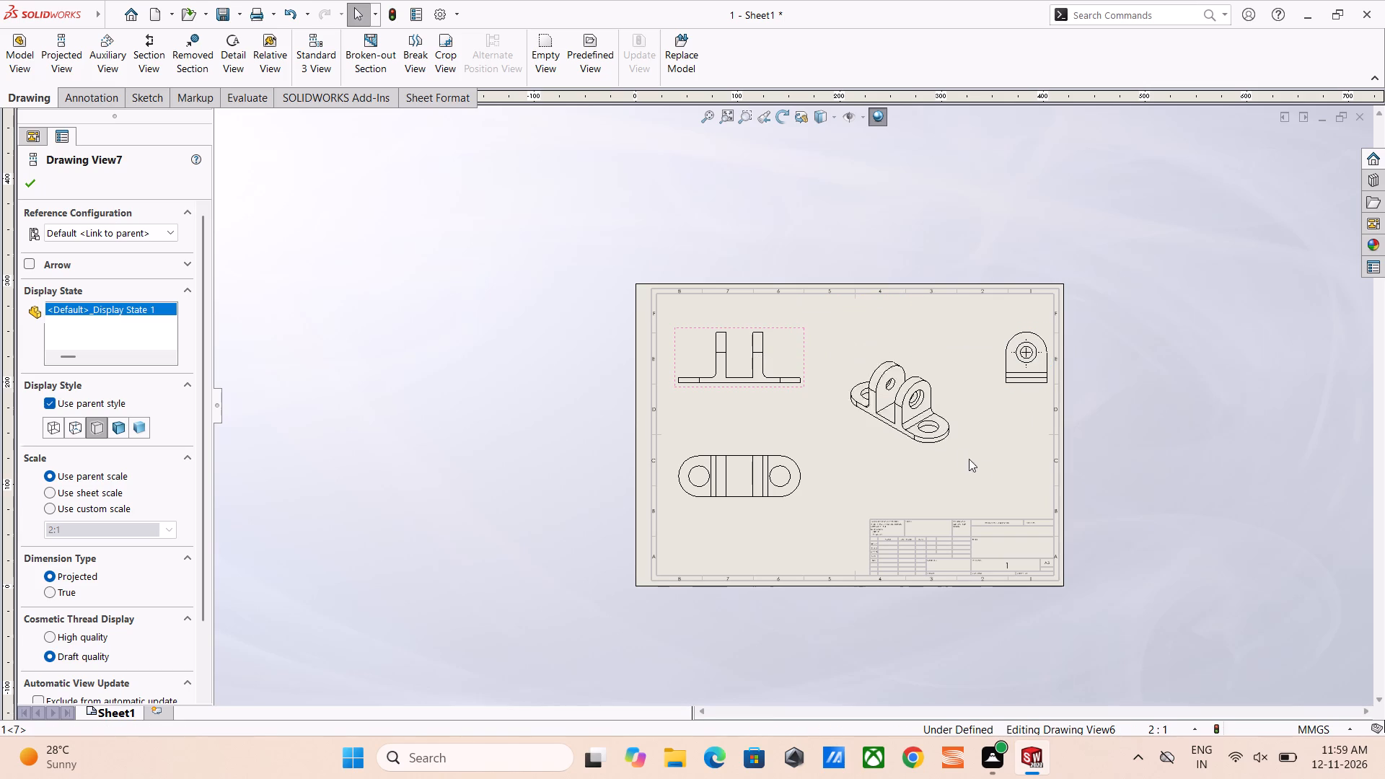
{"action": "left_click_drag", "start_coordinate": [969, 459], "coordinate": [1072, 481]}
{"action": "left_click_drag", "start_coordinate": [1019, 326], "coordinate": [902, 325]}
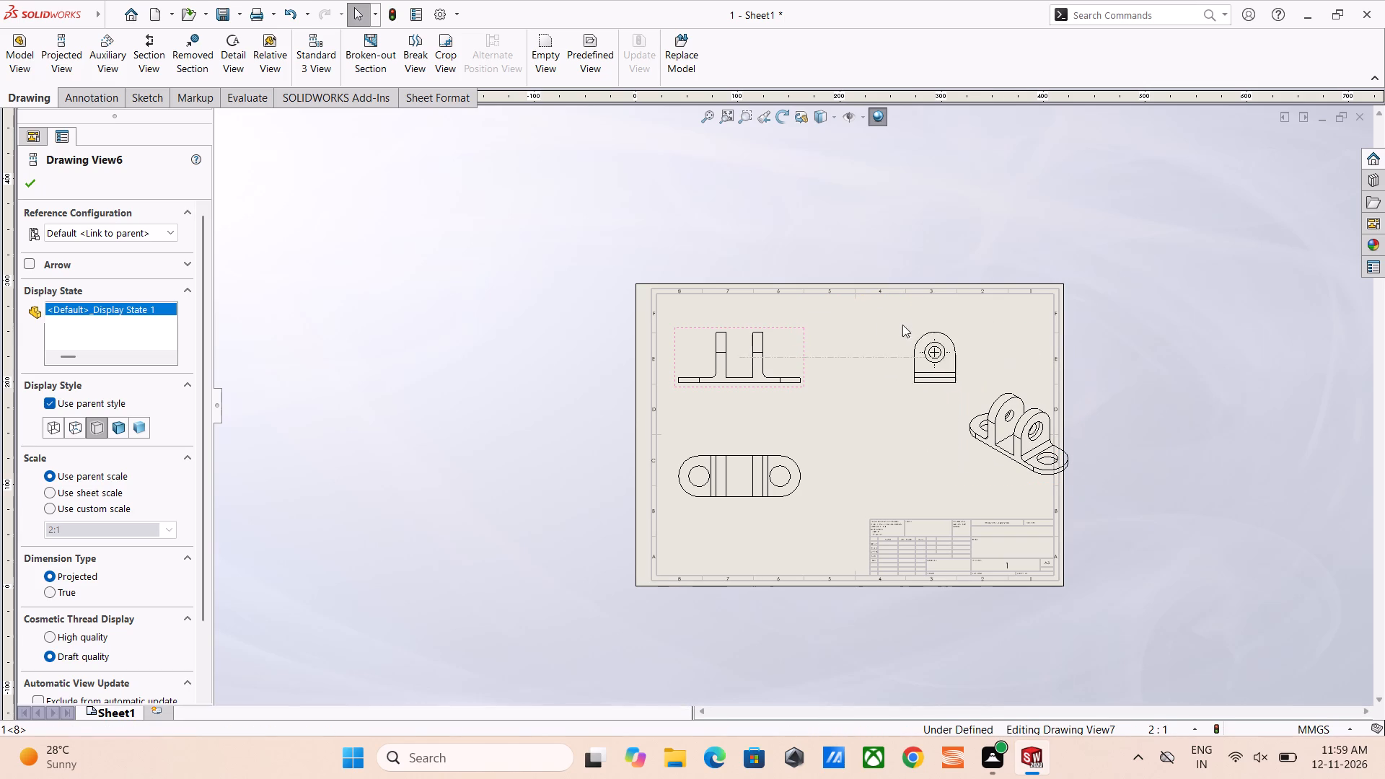
{"action": "left_click_drag", "start_coordinate": [902, 325], "coordinate": [851, 314]}
{"action": "left_click", "coordinate": [863, 254]}
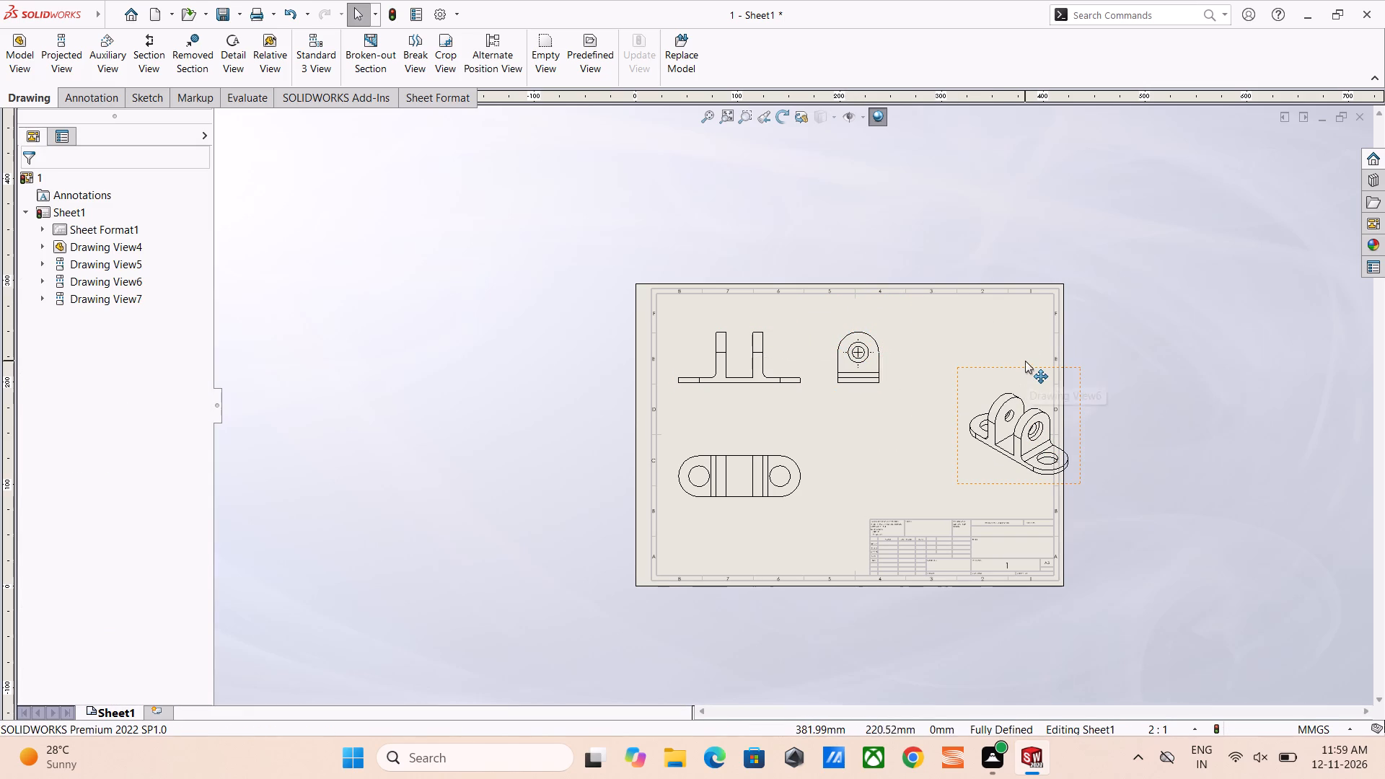
{"action": "left_click_drag", "start_coordinate": [1015, 365], "coordinate": [976, 286]}
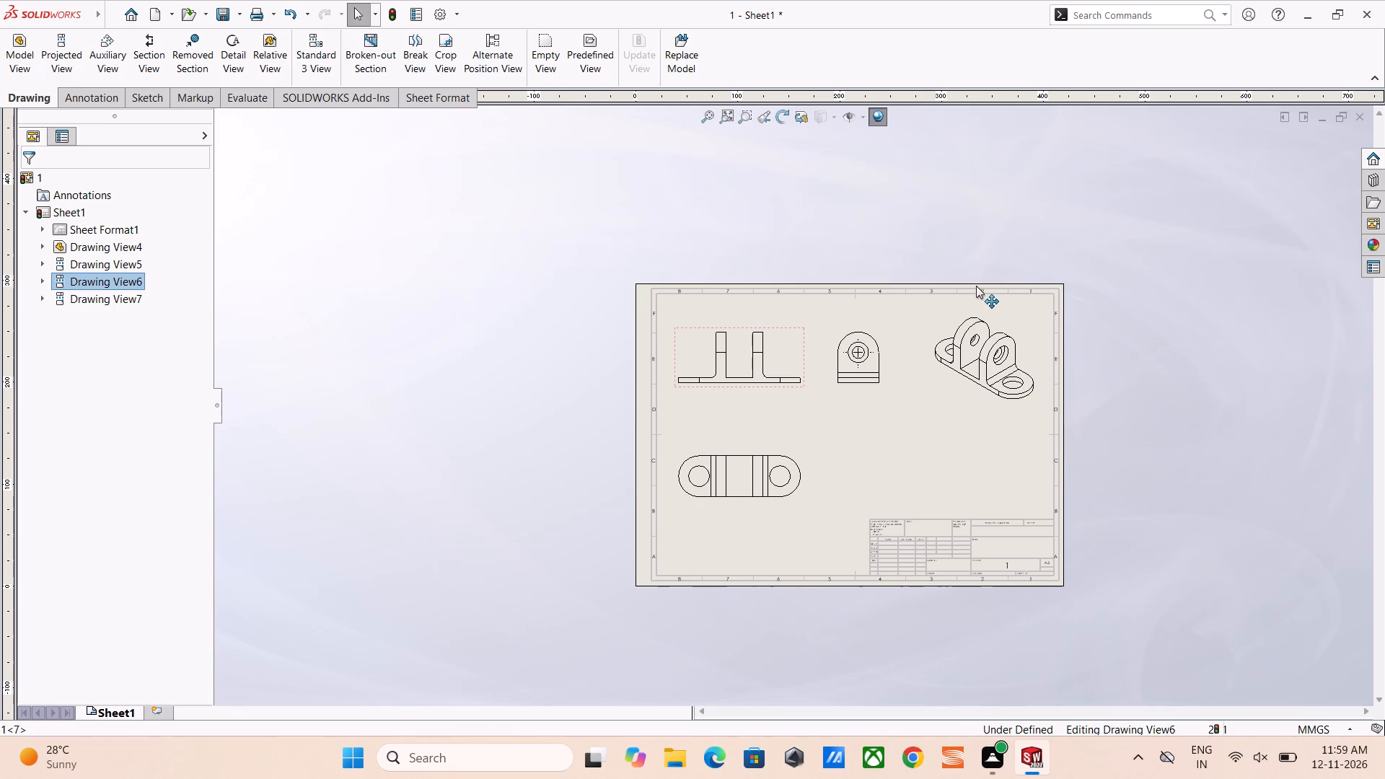
{"action": "left_click_drag", "start_coordinate": [976, 286], "coordinate": [977, 288]}
{"action": "left_click", "coordinate": [811, 221]}
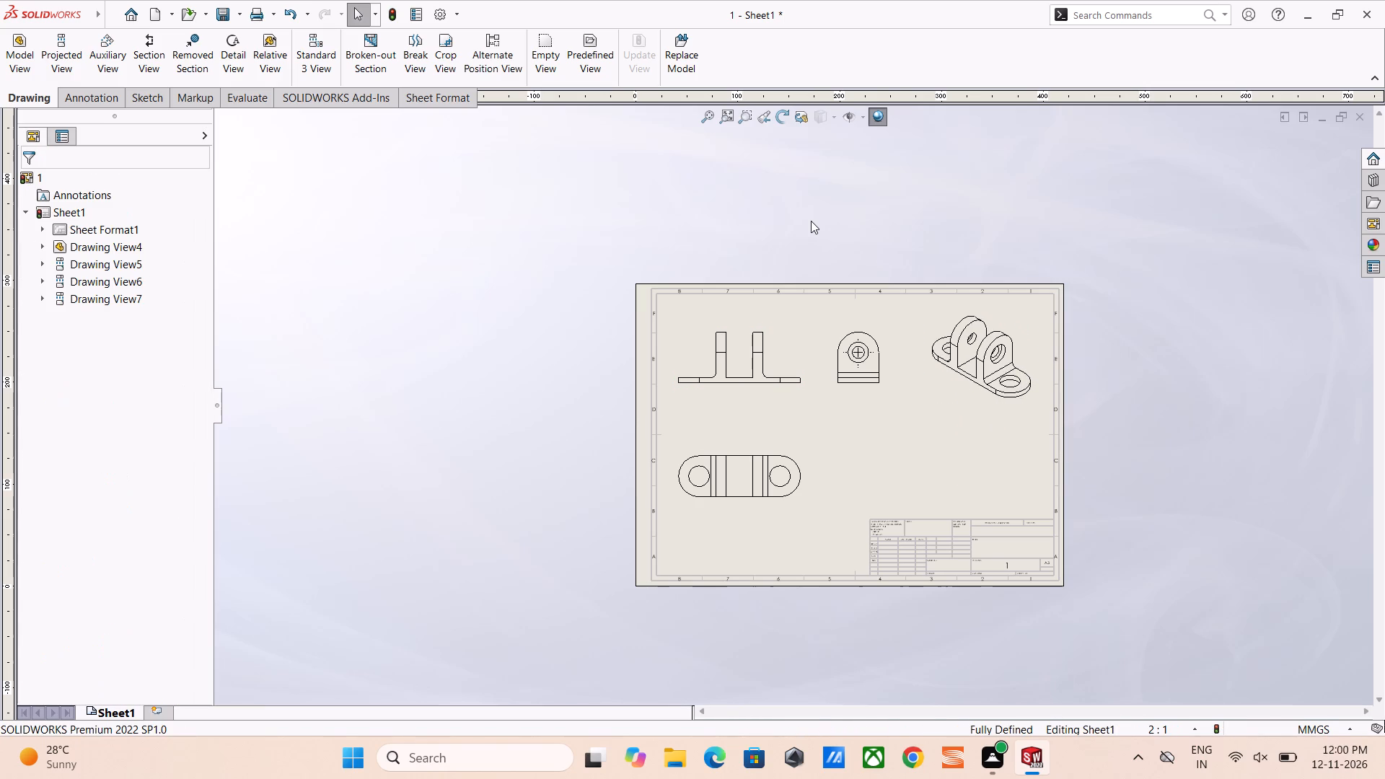
Set the isometric view's display style to Shaded With Edges.
{"action": "left_click", "coordinate": [980, 396]}
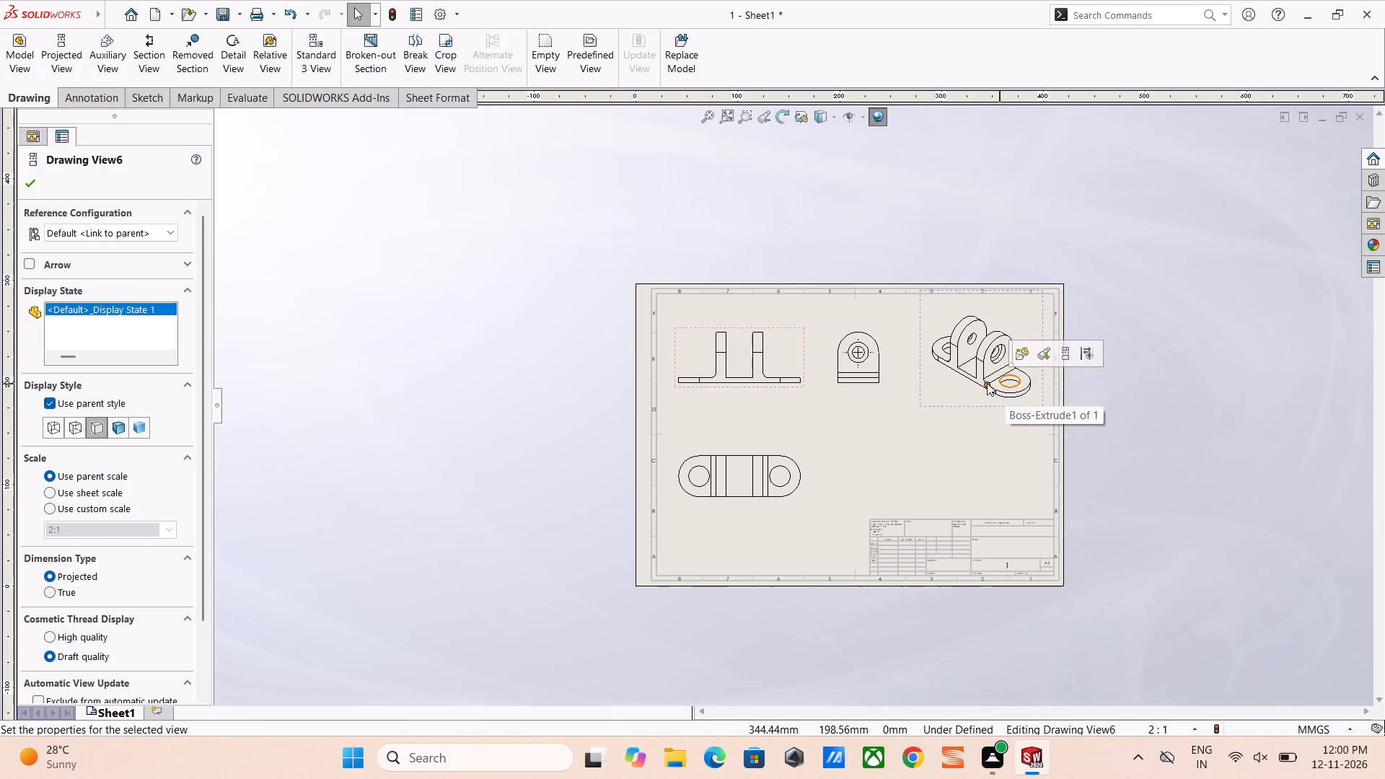
{"action": "left_click", "coordinate": [120, 426]}
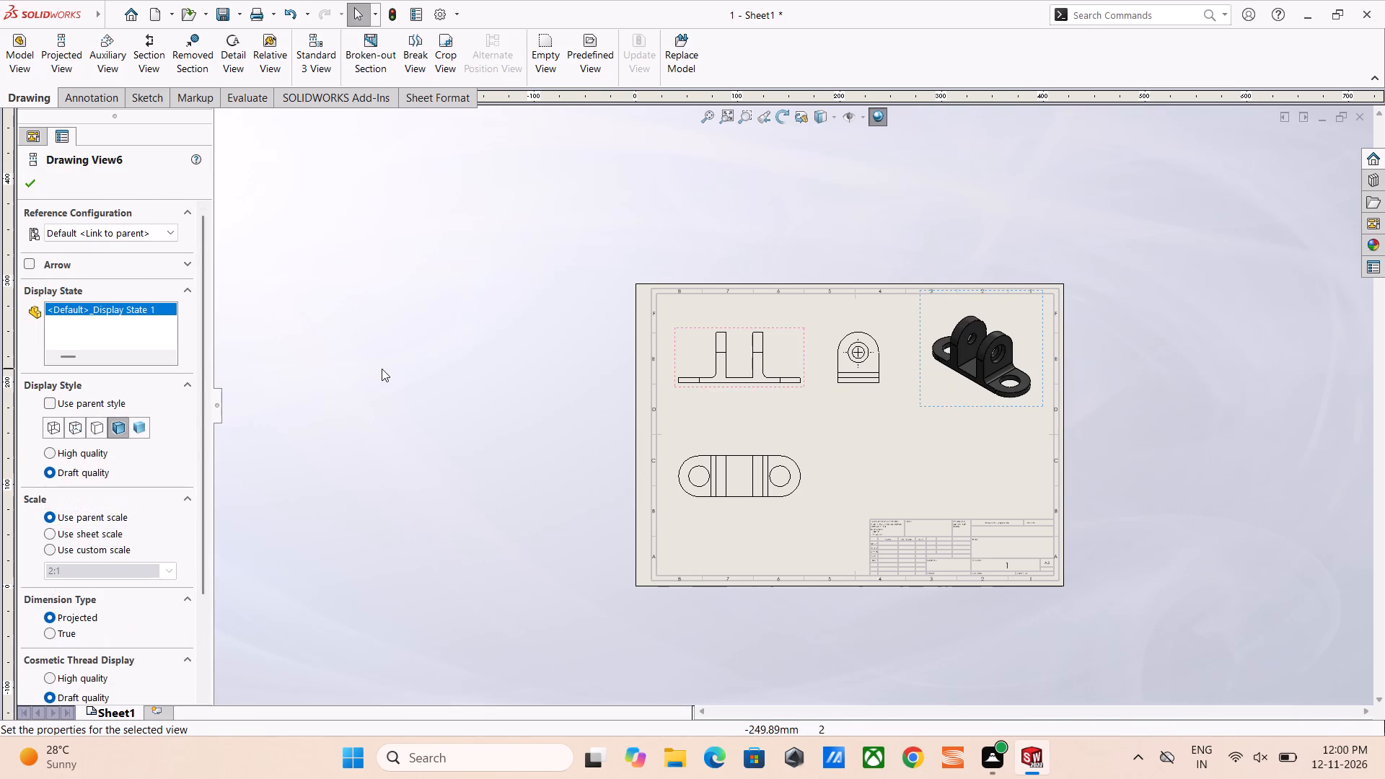
{"action": "left_click", "coordinate": [382, 369]}
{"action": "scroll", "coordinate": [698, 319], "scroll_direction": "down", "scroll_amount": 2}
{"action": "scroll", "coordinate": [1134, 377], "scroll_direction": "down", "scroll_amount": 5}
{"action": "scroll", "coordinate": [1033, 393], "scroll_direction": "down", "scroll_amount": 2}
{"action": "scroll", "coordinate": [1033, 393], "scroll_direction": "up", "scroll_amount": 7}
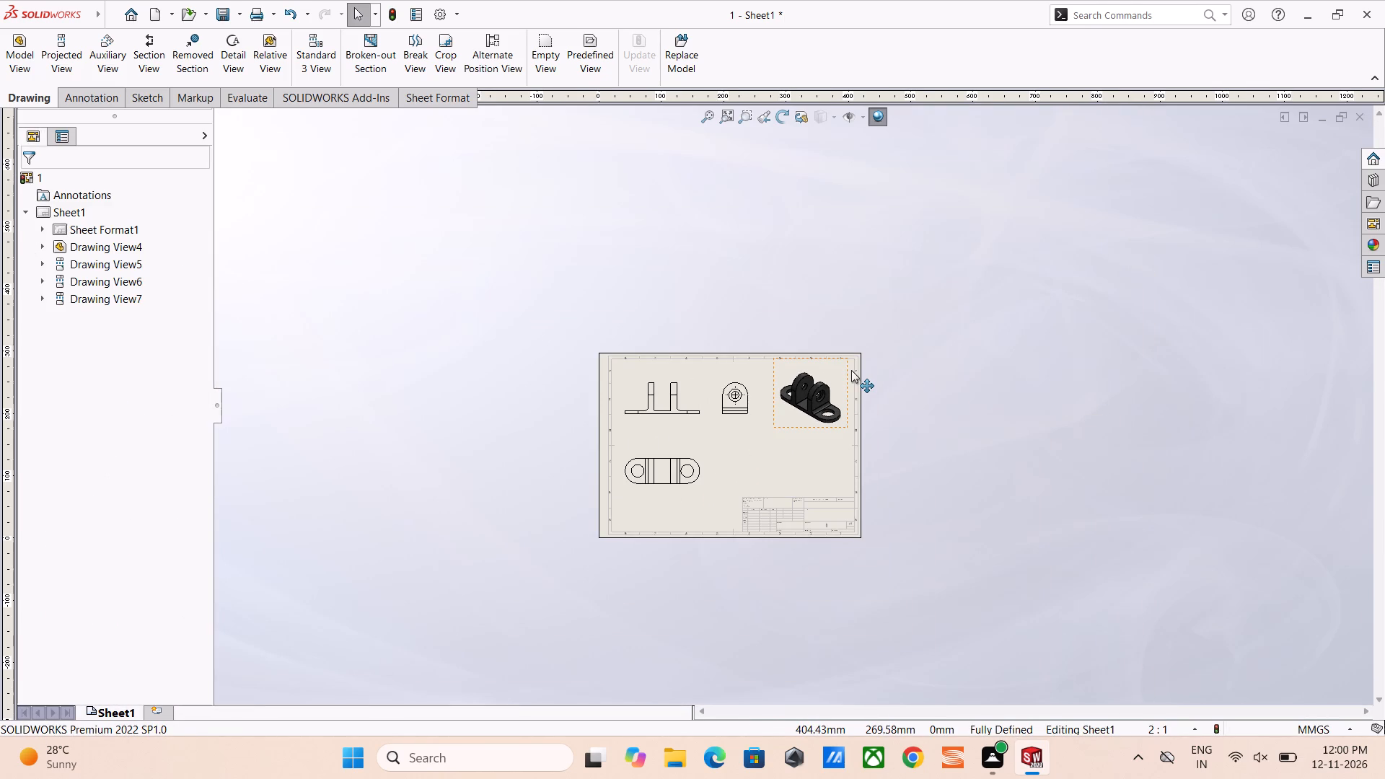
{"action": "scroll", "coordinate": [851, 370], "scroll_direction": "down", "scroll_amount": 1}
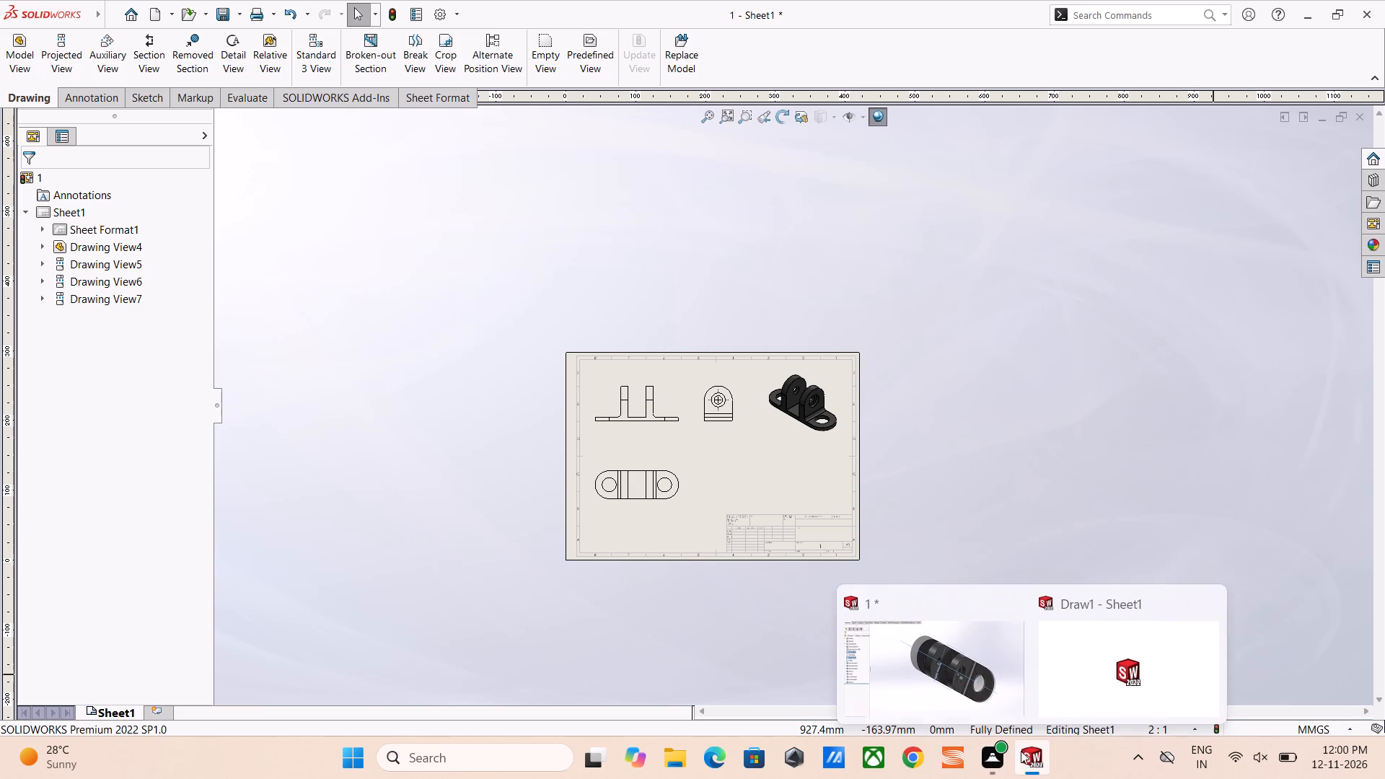
Switch to the part document and change its material to AISI 1020 from the Steel category of SOLIDWORKS Materials.
{"action": "left_click", "coordinate": [963, 688]}
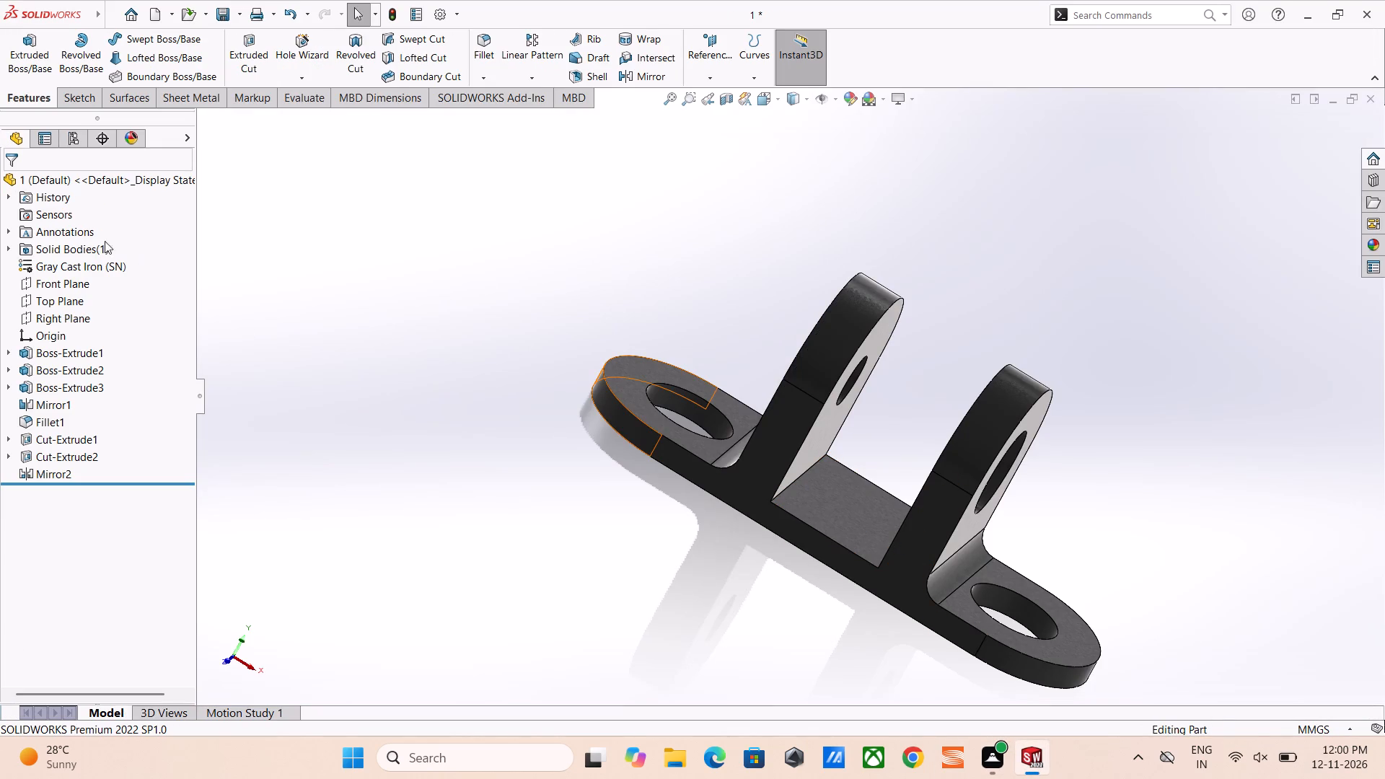
{"action": "left_click", "coordinate": [72, 262]}
{"action": "right_click", "coordinate": [72, 262]}
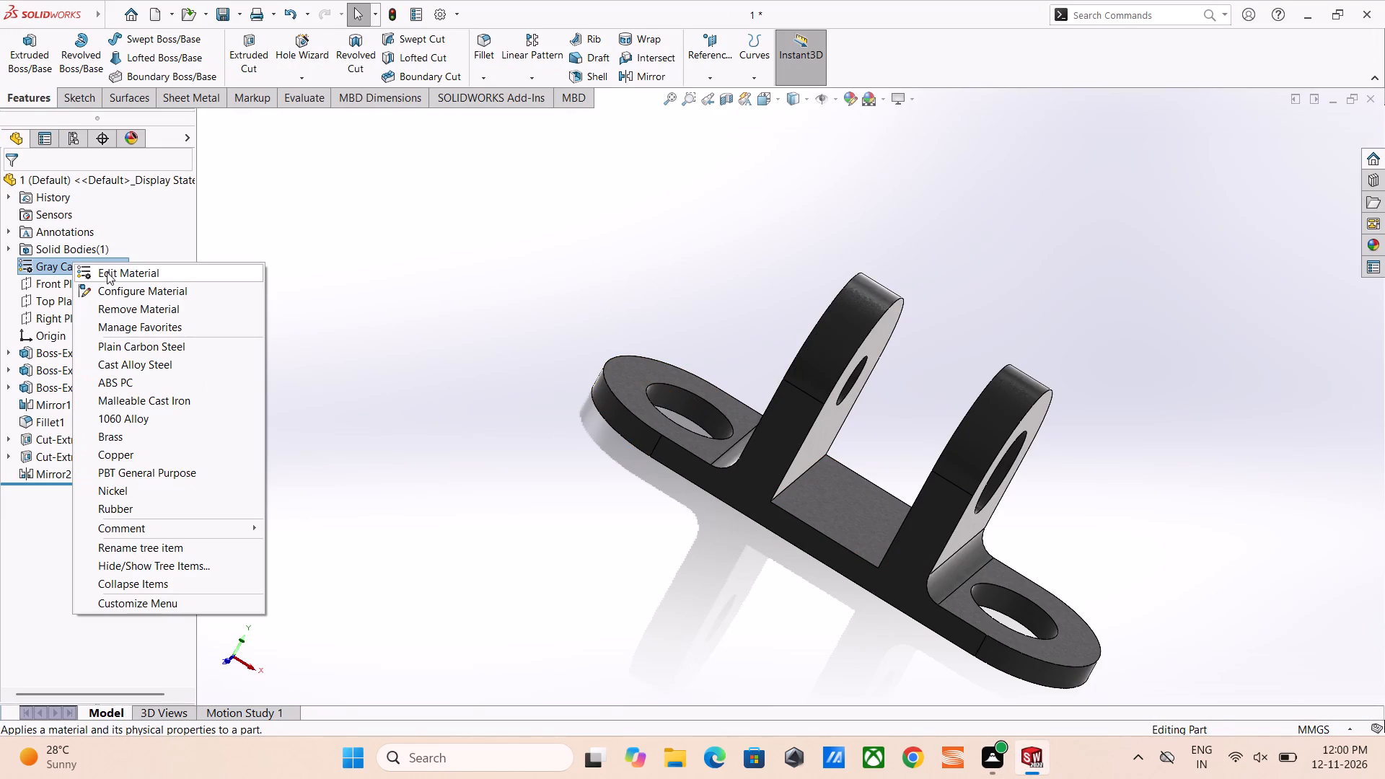
{"action": "left_click", "coordinate": [110, 272]}
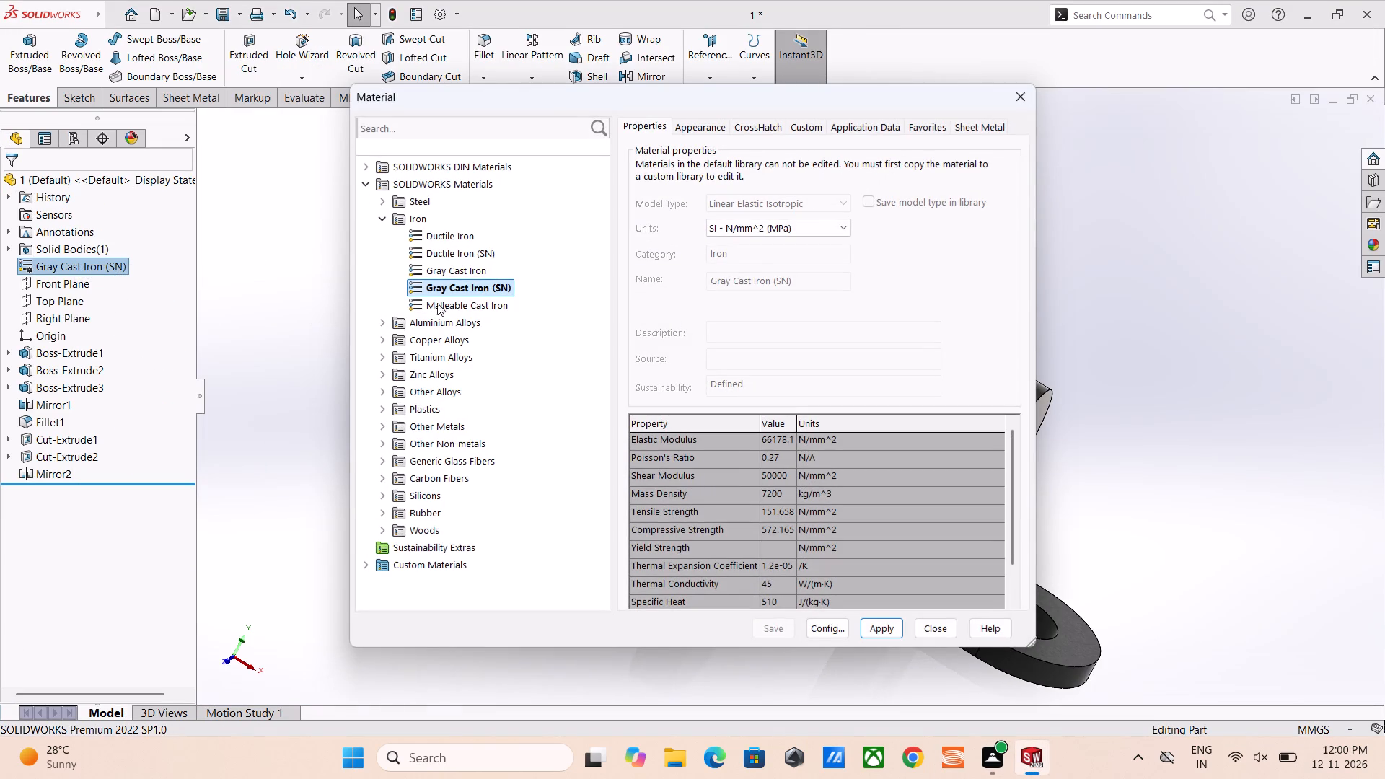
{"action": "left_click", "coordinate": [383, 221]}
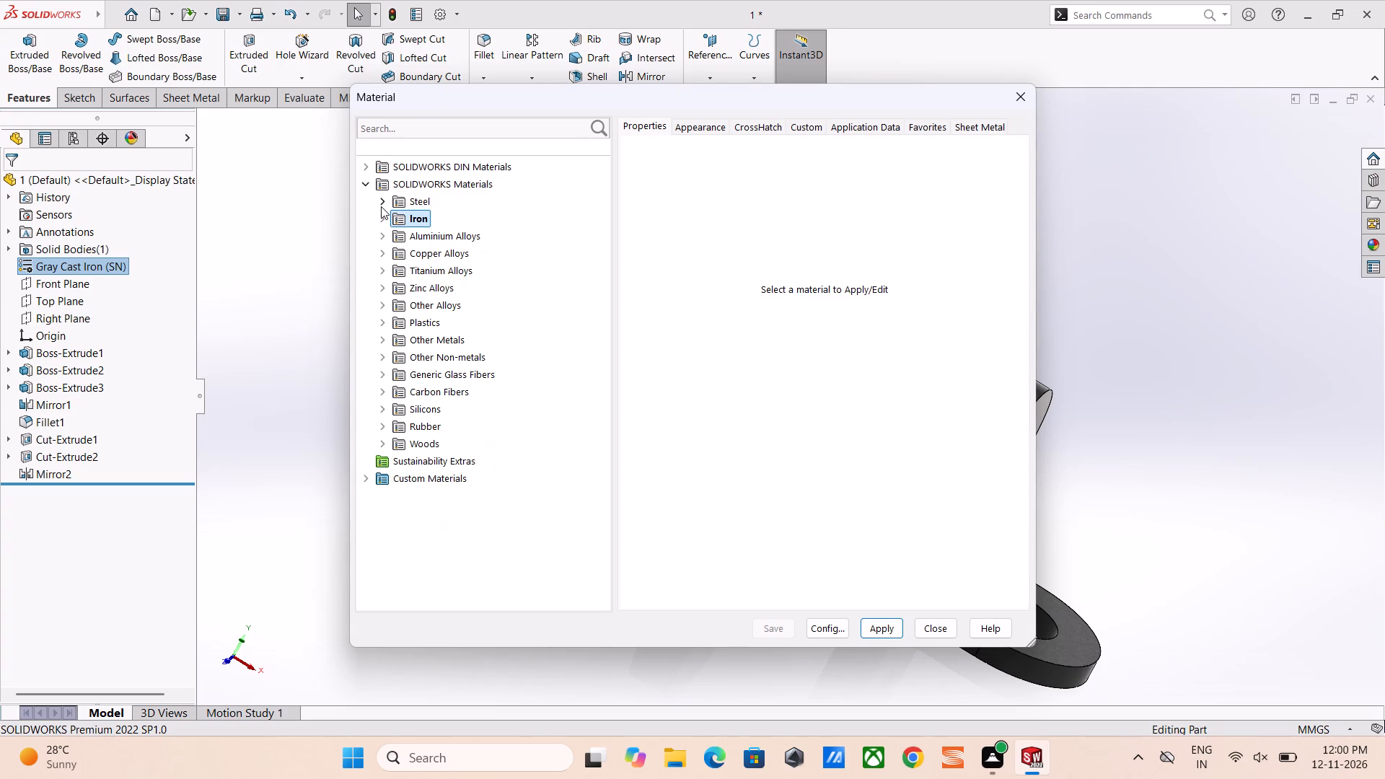
{"action": "left_click", "coordinate": [381, 206]}
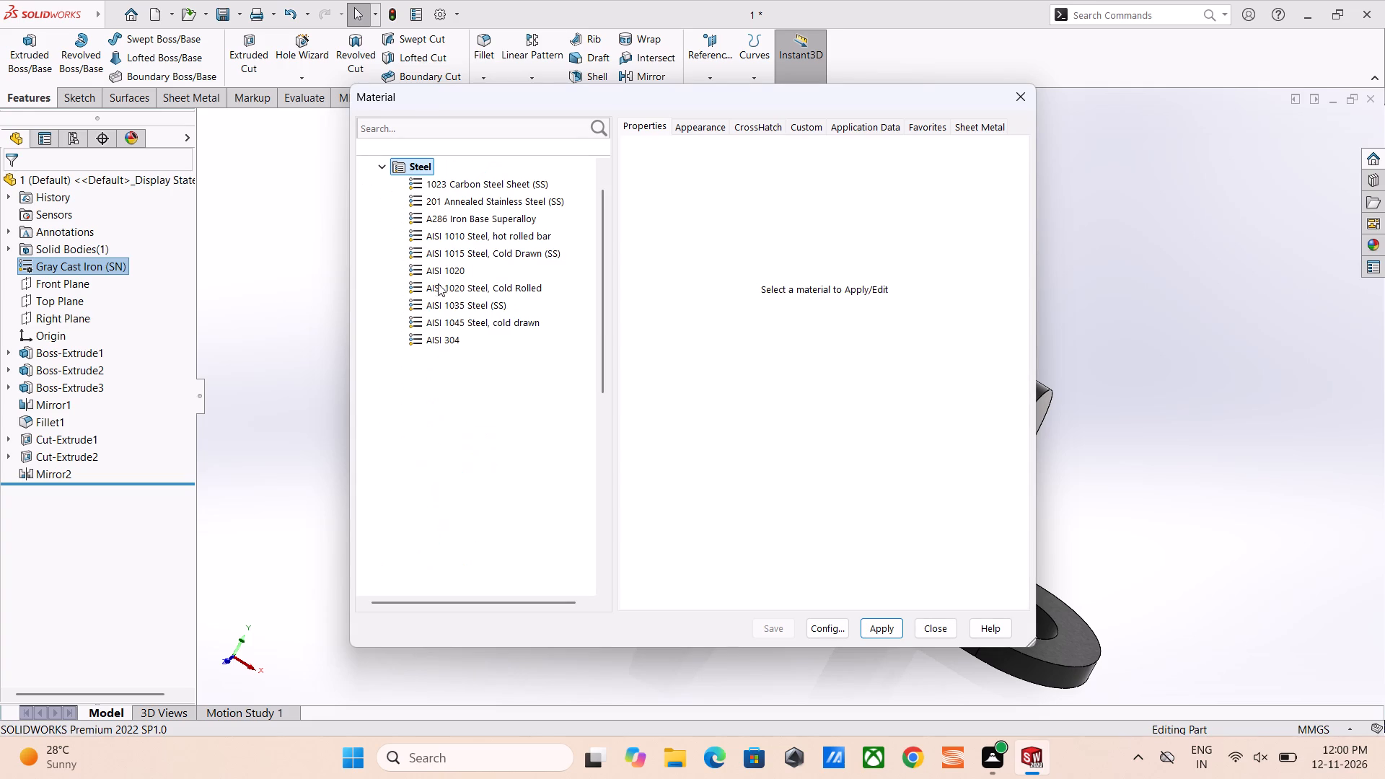
{"action": "left_click", "coordinate": [442, 274]}
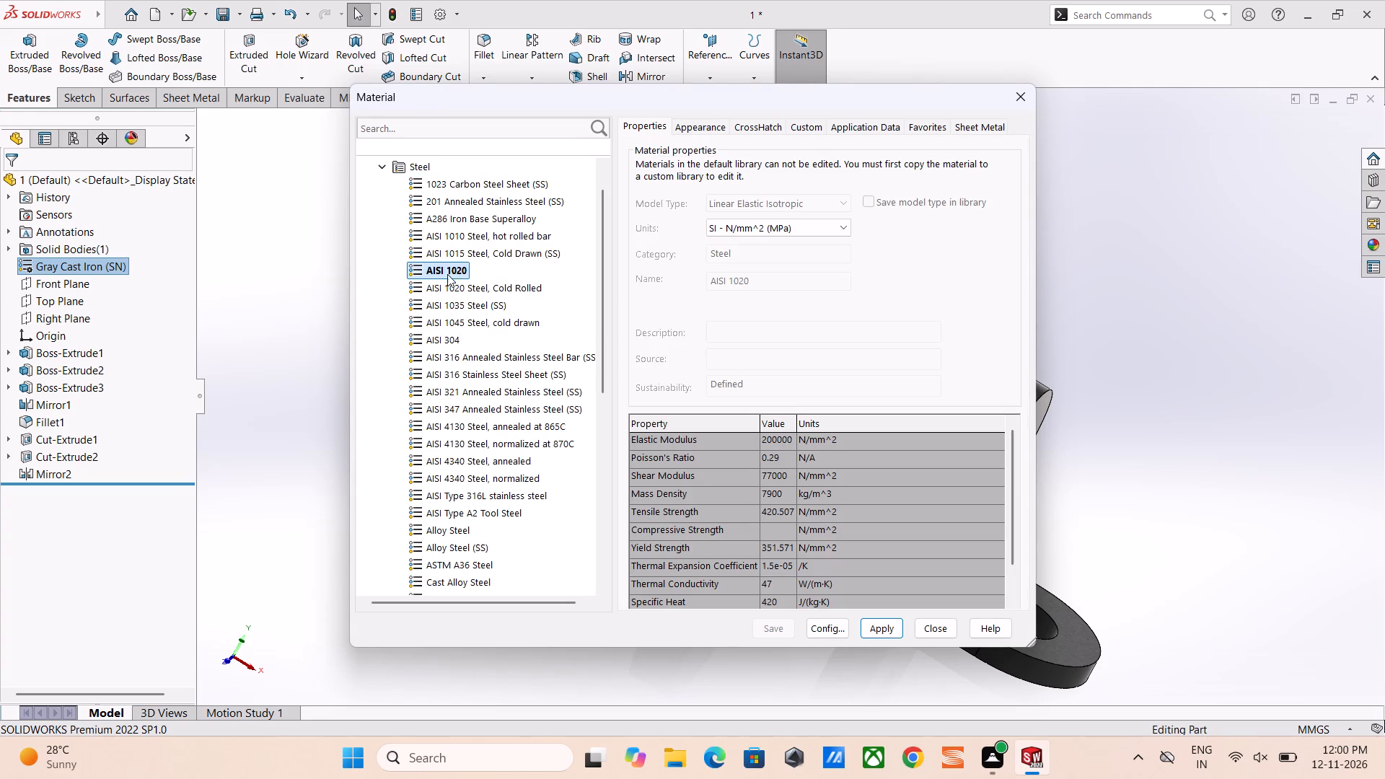
{"action": "left_click", "coordinate": [879, 625]}
{"action": "left_click", "coordinate": [933, 639]}
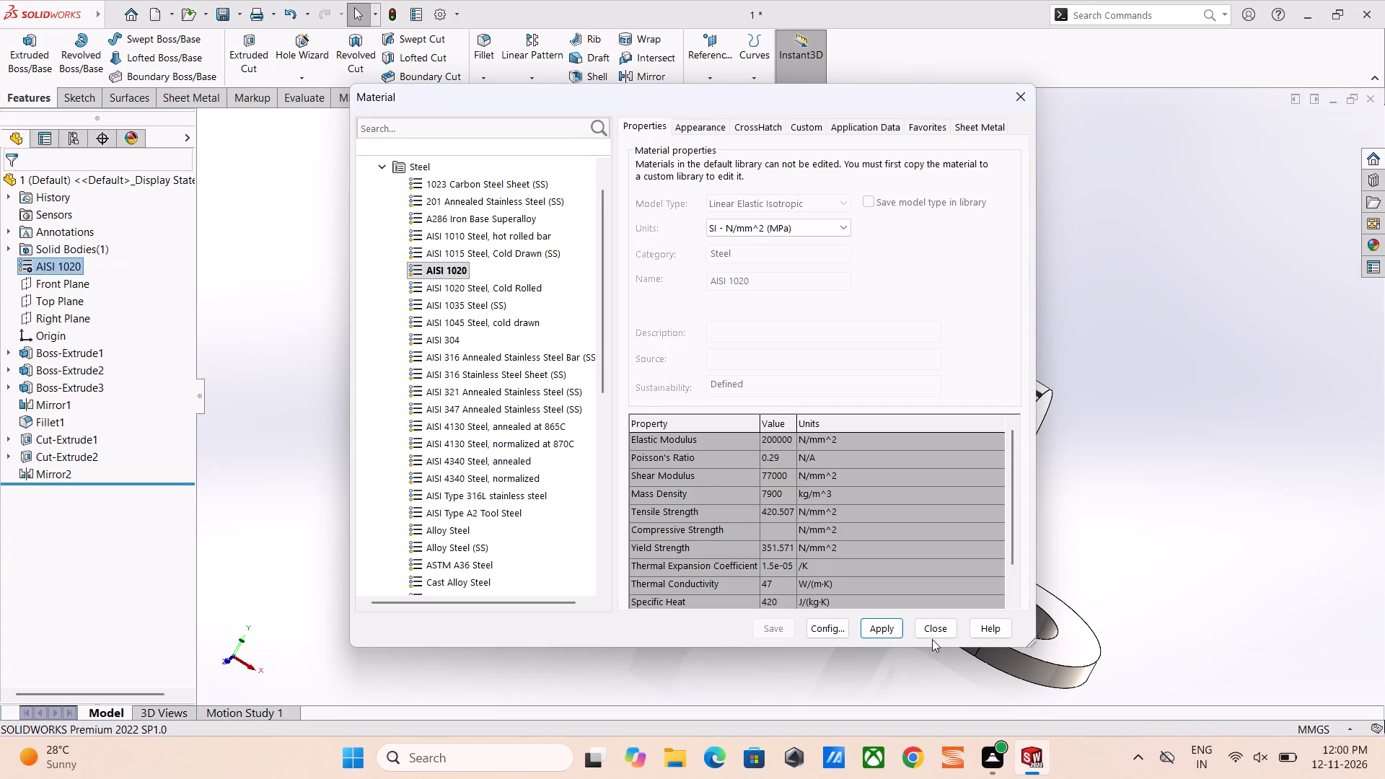
{"action": "left_click", "coordinate": [938, 631]}
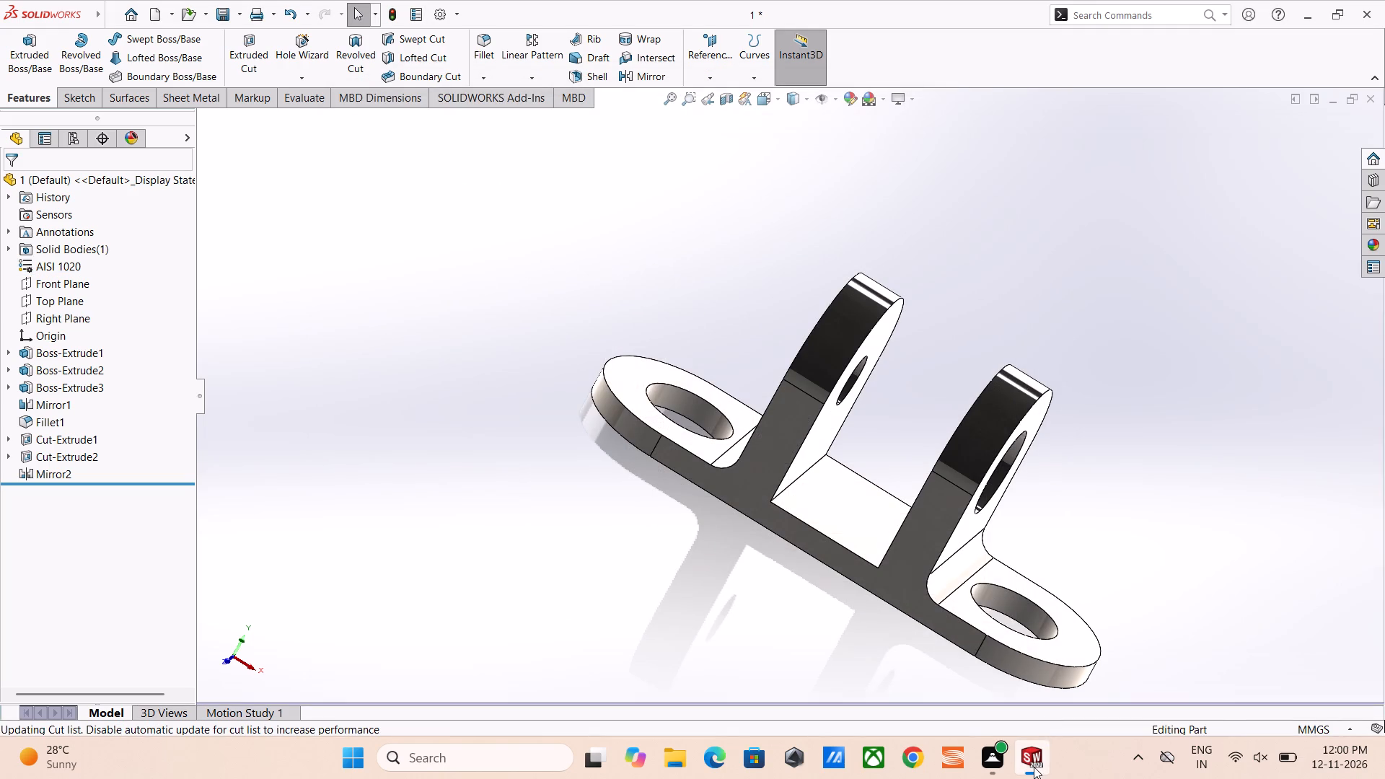
Return to the drawing, check the isometric view's shading up close, and delete that view from the sheet.
{"action": "left_click", "coordinate": [1125, 702]}
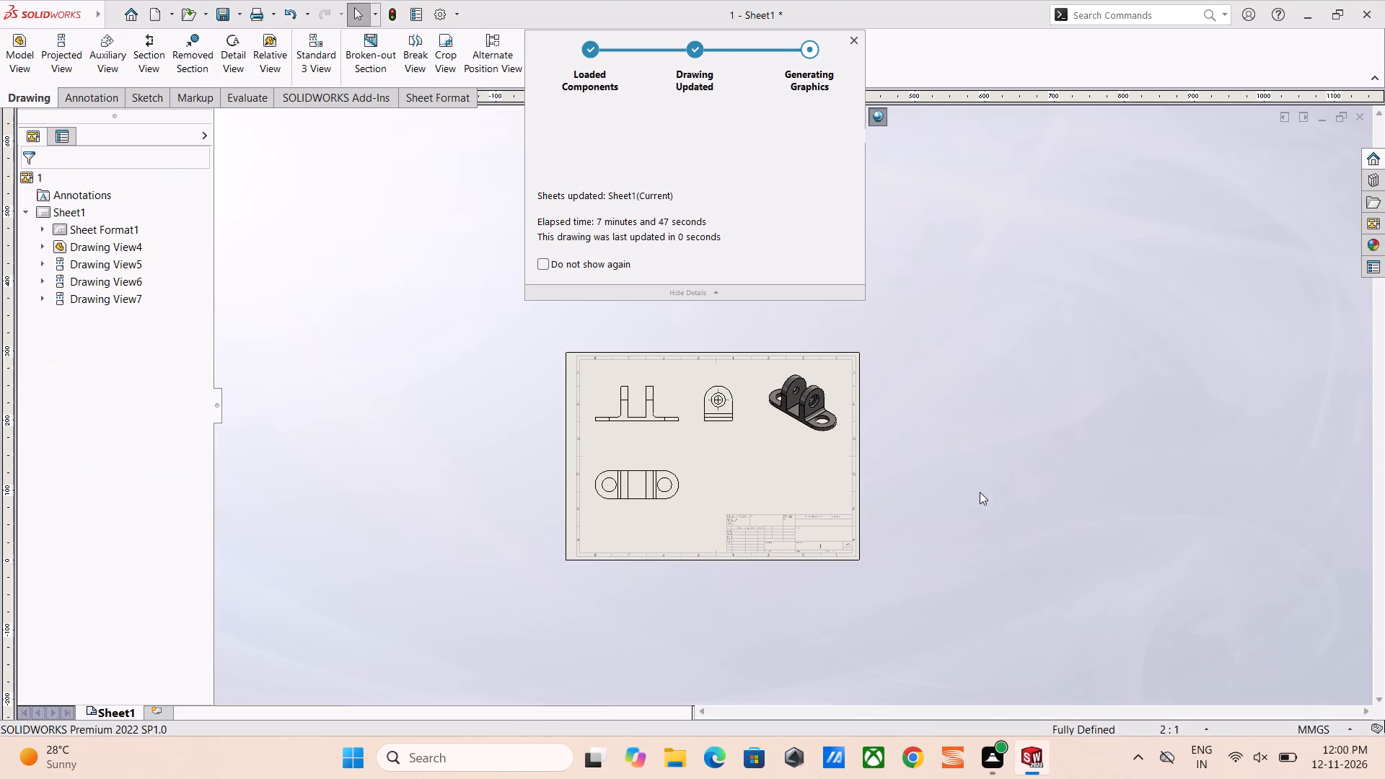
{"action": "left_click", "coordinate": [885, 355]}
{"action": "scroll", "coordinate": [815, 393], "scroll_direction": "down", "scroll_amount": 5}
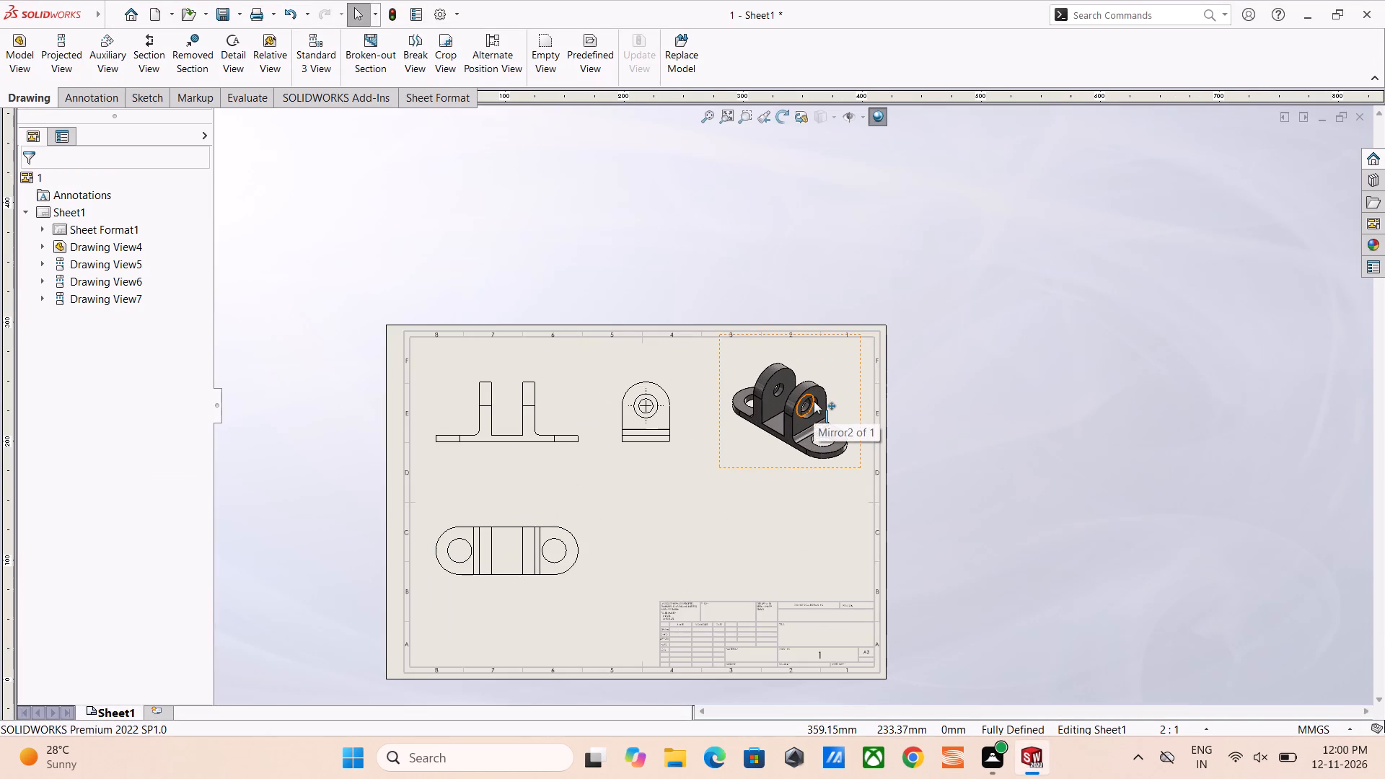
{"action": "scroll", "coordinate": [791, 434], "scroll_direction": "down", "scroll_amount": 11}
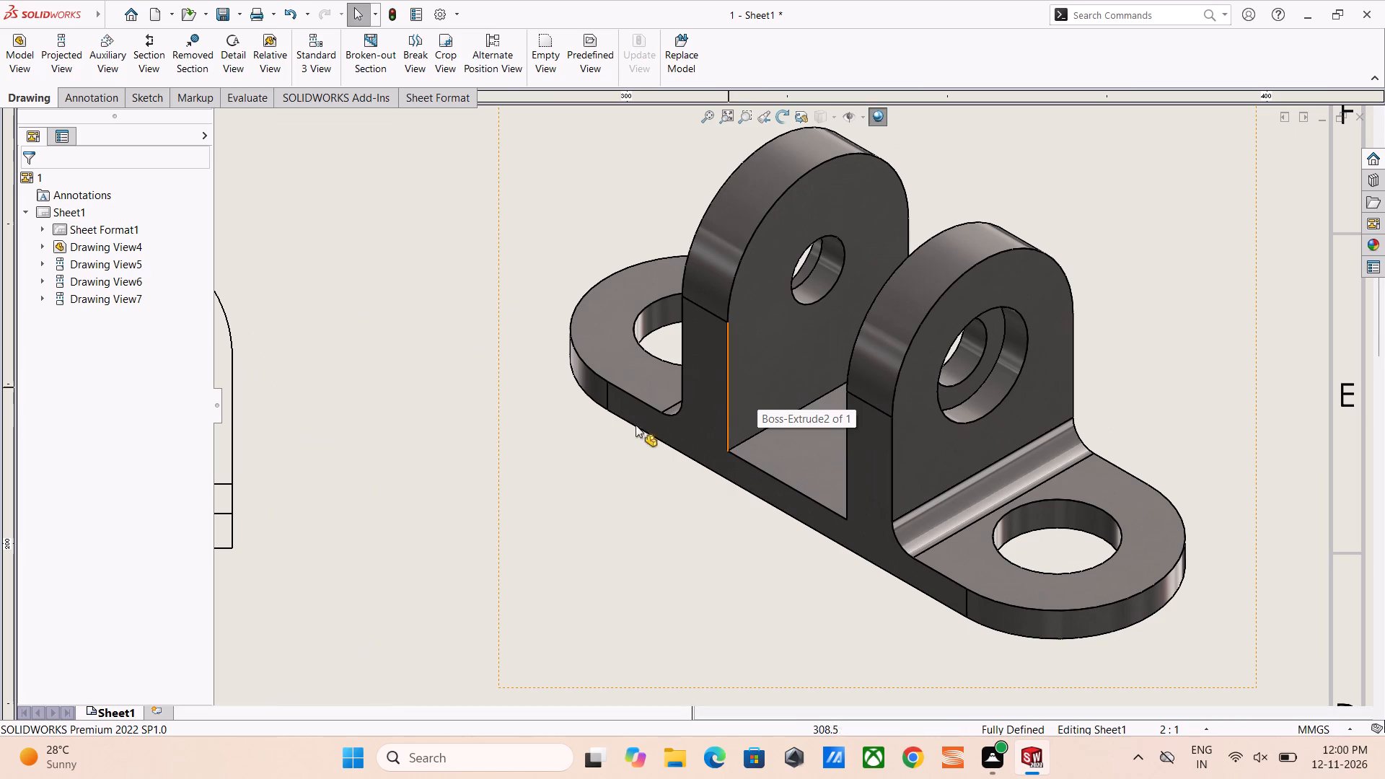
{"action": "left_click", "coordinate": [506, 461]}
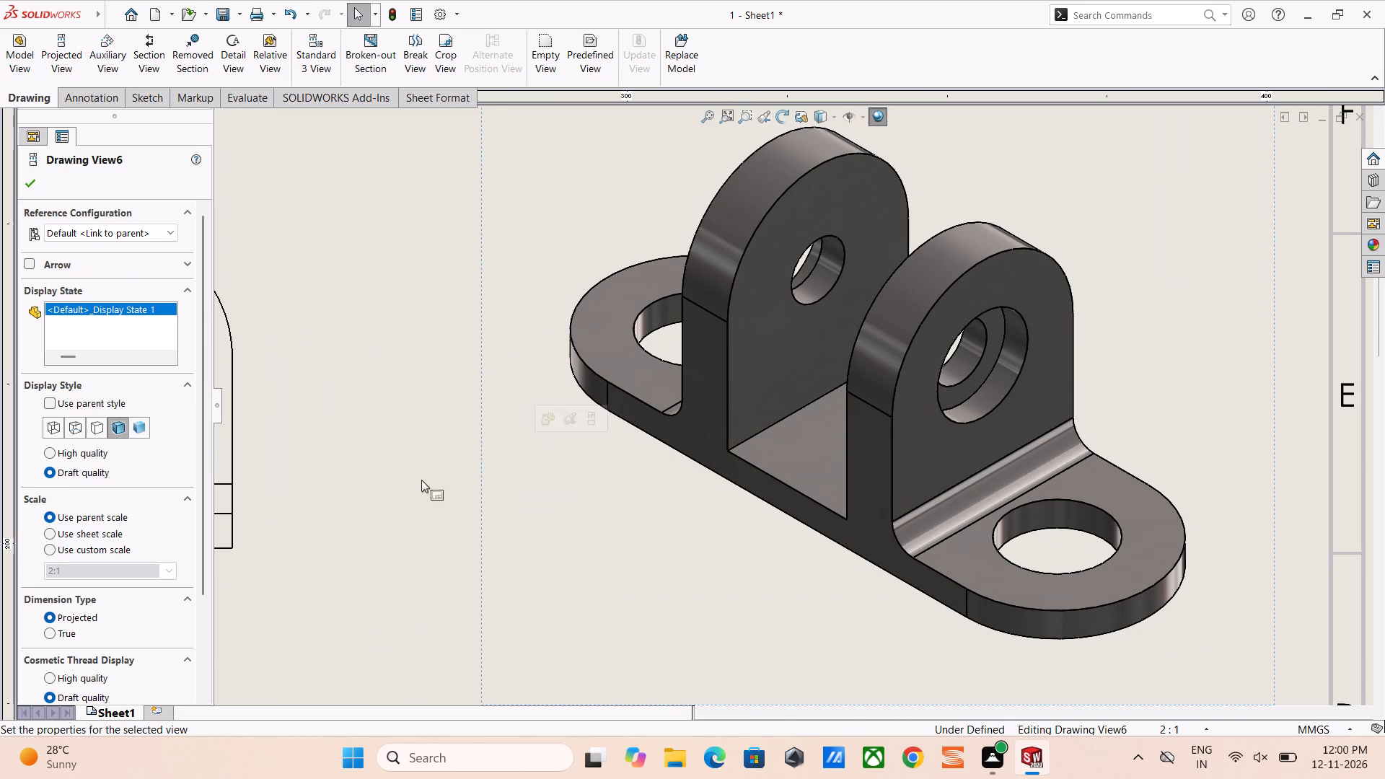
{"action": "scroll", "coordinate": [476, 441], "scroll_direction": "up", "scroll_amount": 5}
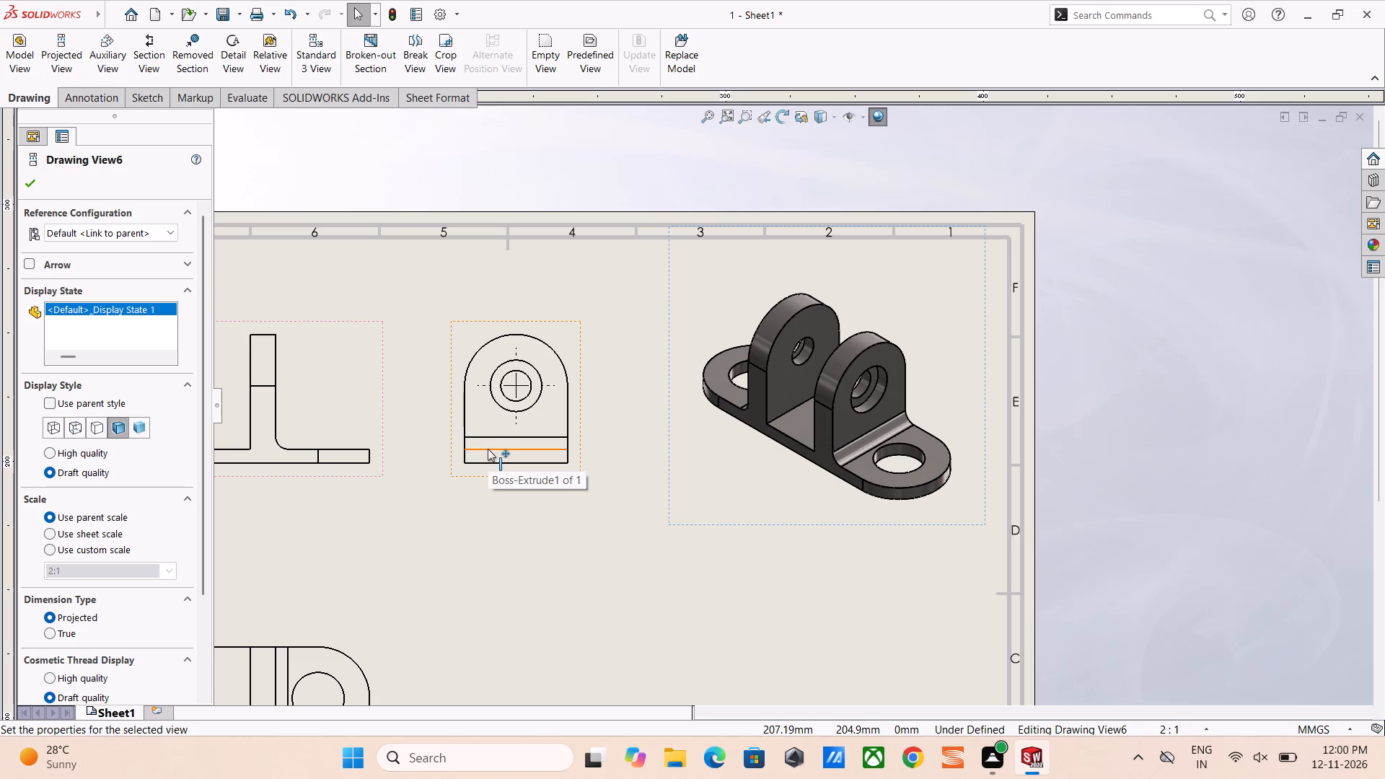
{"action": "left_click", "coordinate": [667, 387]}
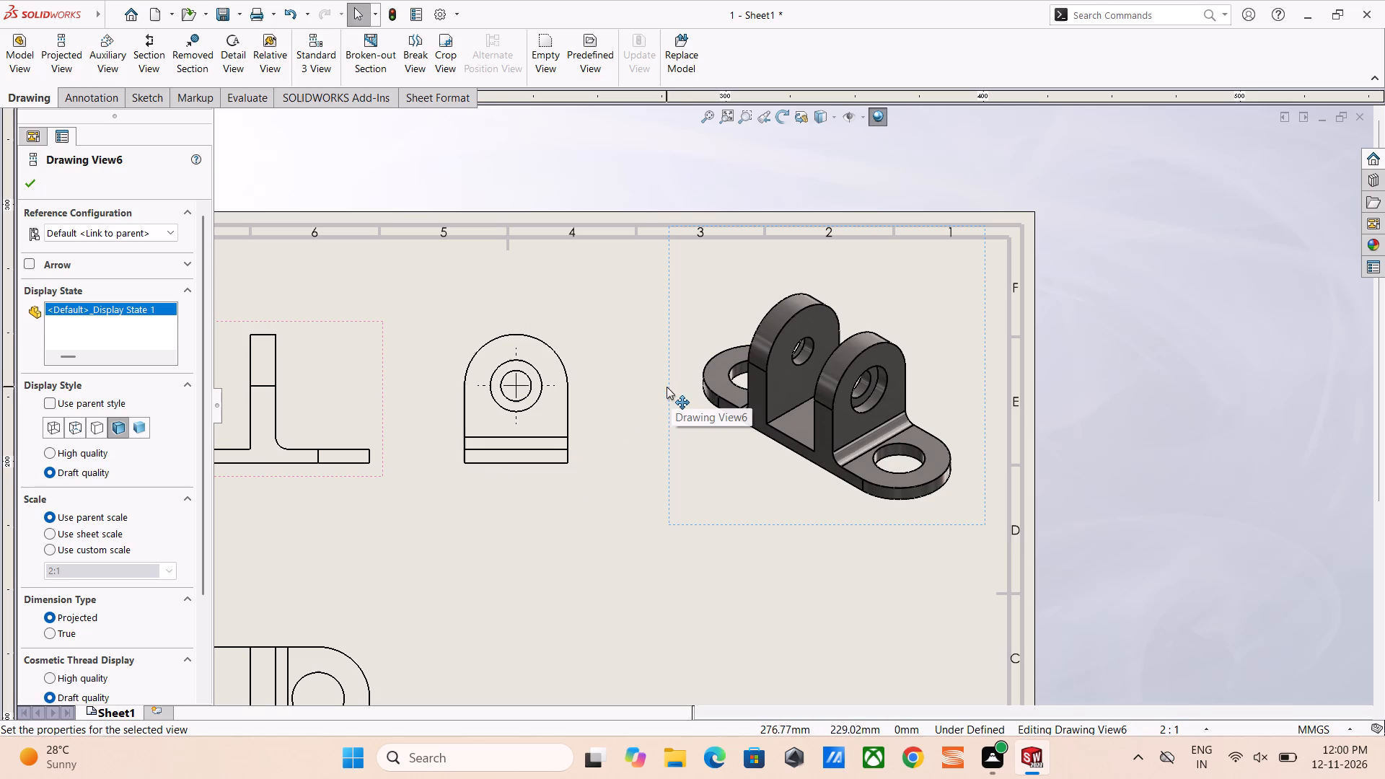
{"action": "key", "text": "Delete"}
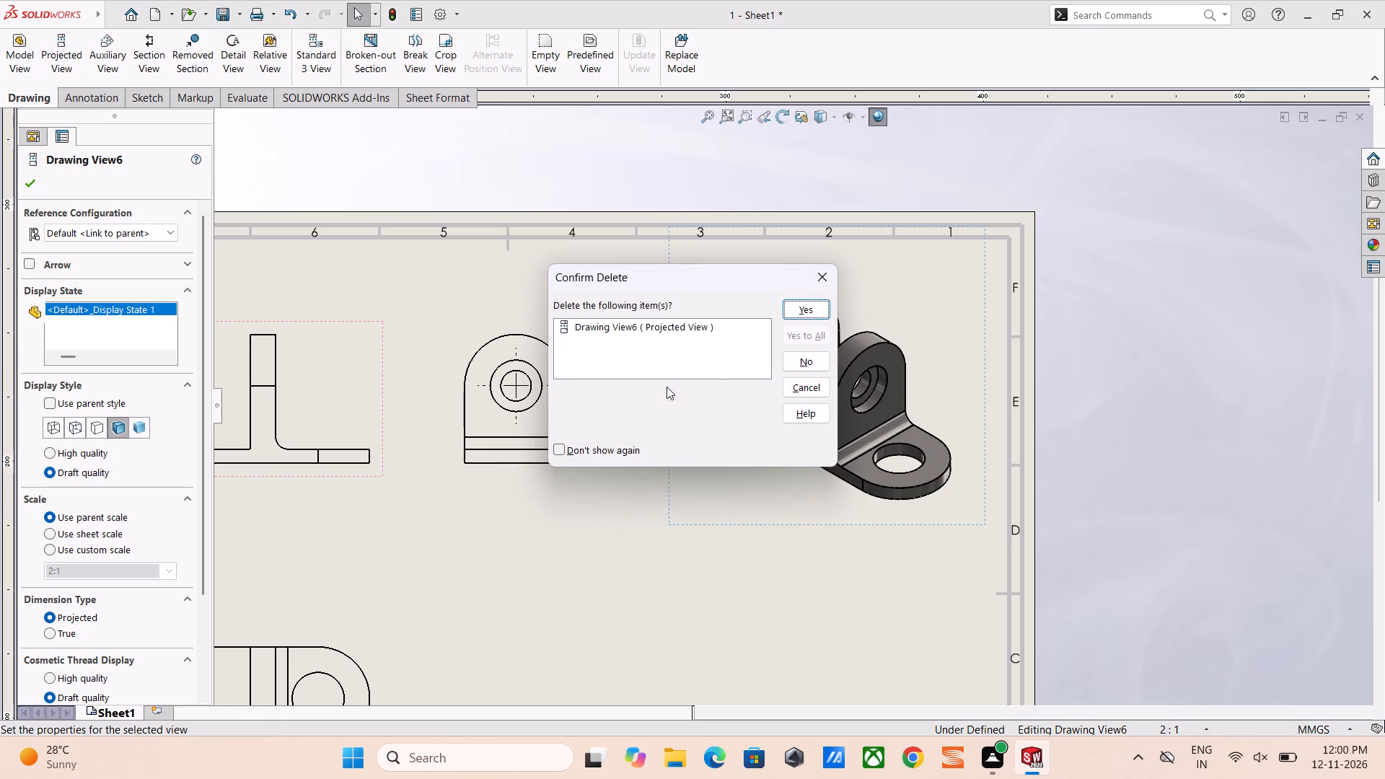
{"action": "left_click", "coordinate": [791, 313]}
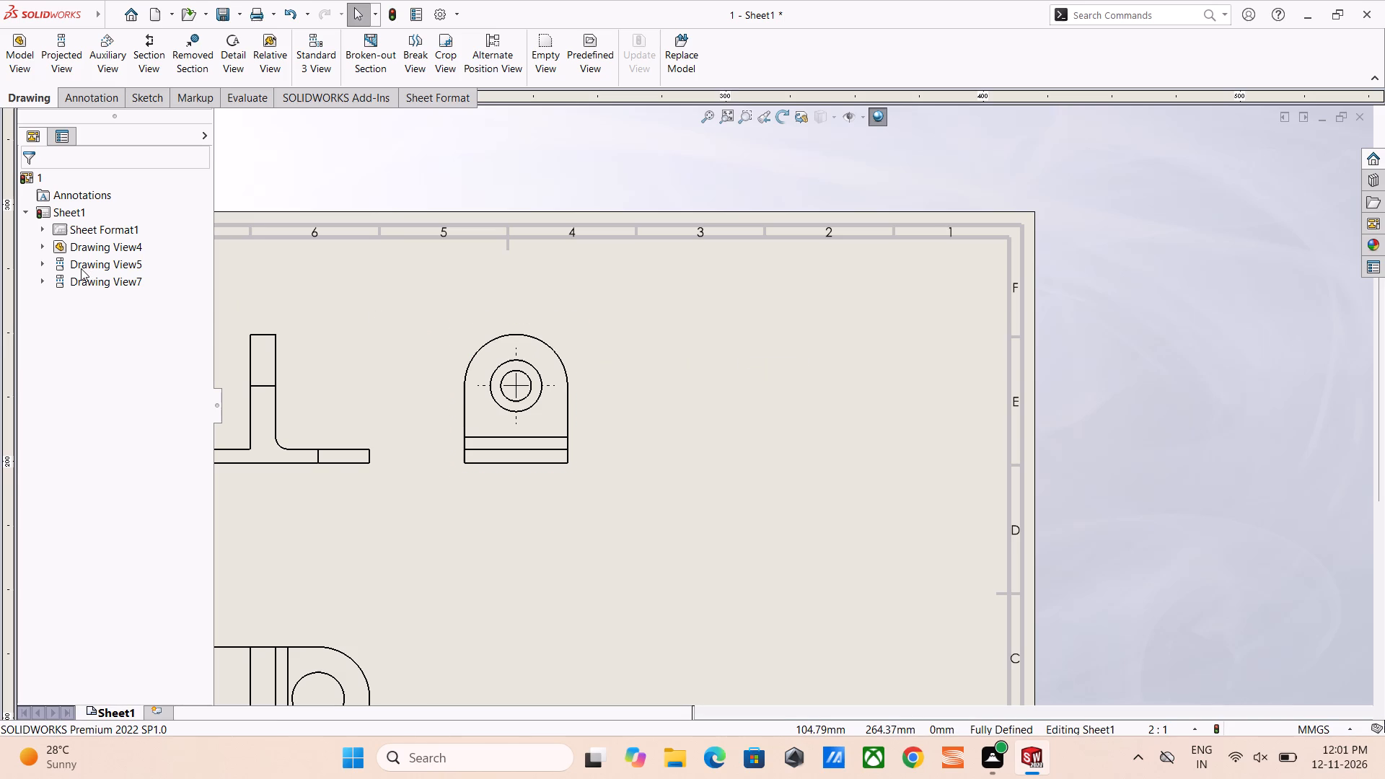
Start inserting a new model view of part 1 and browse the fuji folder for its file.
{"action": "left_click", "coordinate": [27, 69]}
{"action": "left_click", "coordinate": [118, 422]}
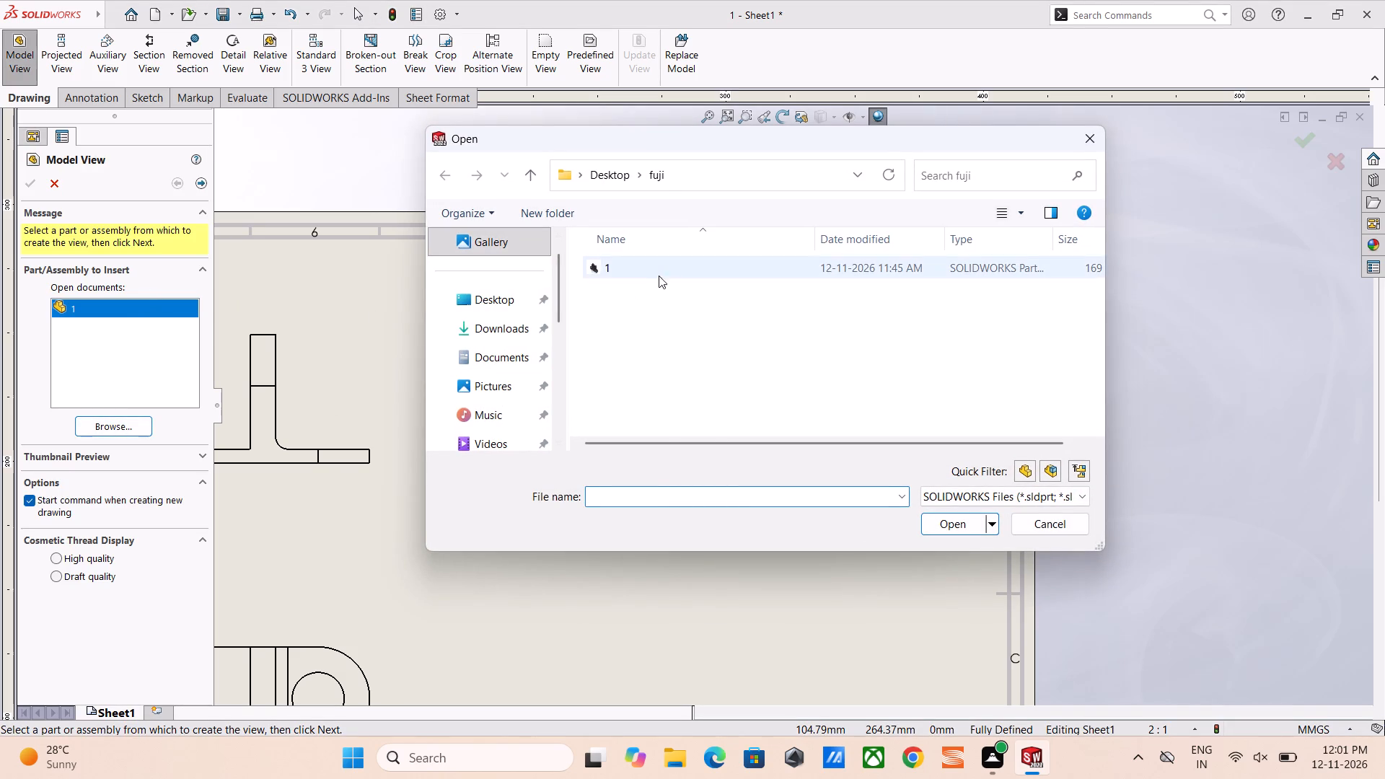
{"action": "left_click", "coordinate": [1114, 624]}
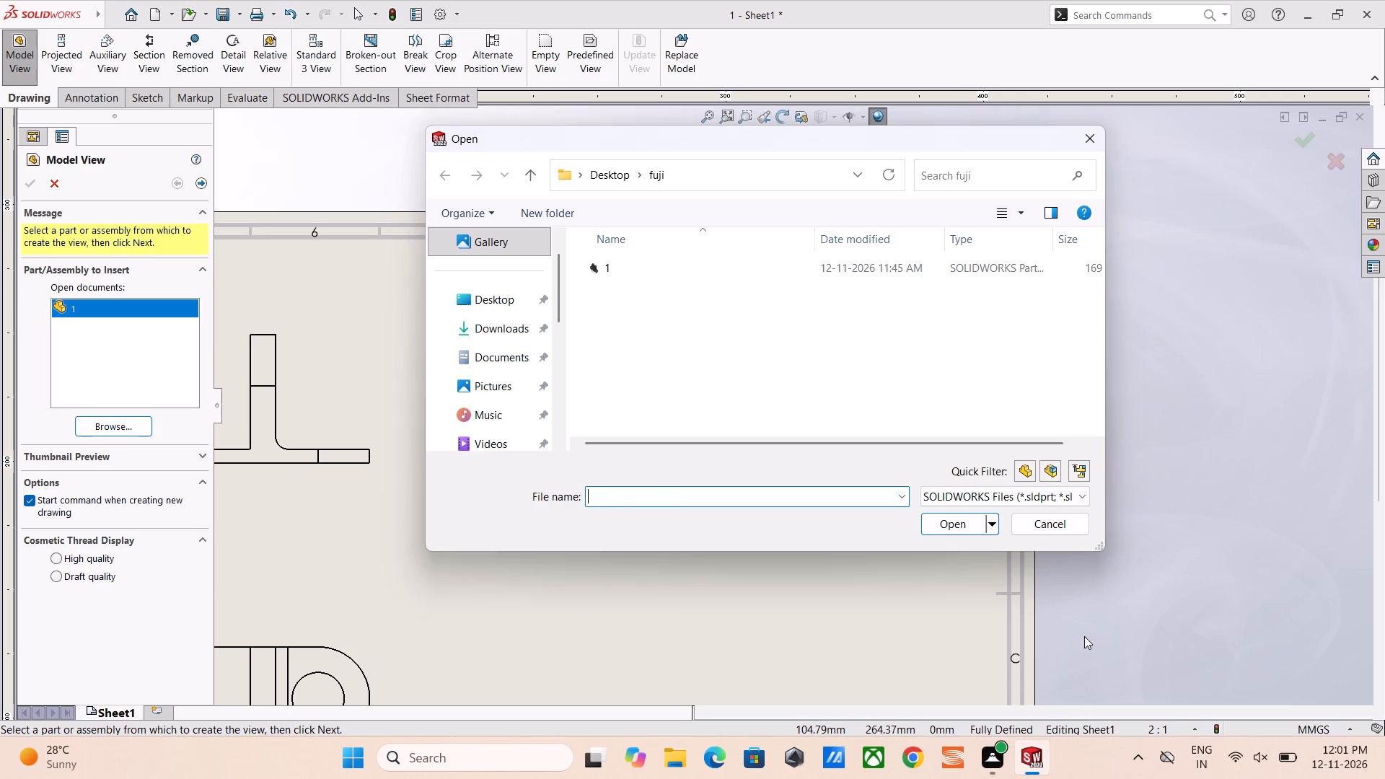
{"action": "left_click", "coordinate": [1050, 523]}
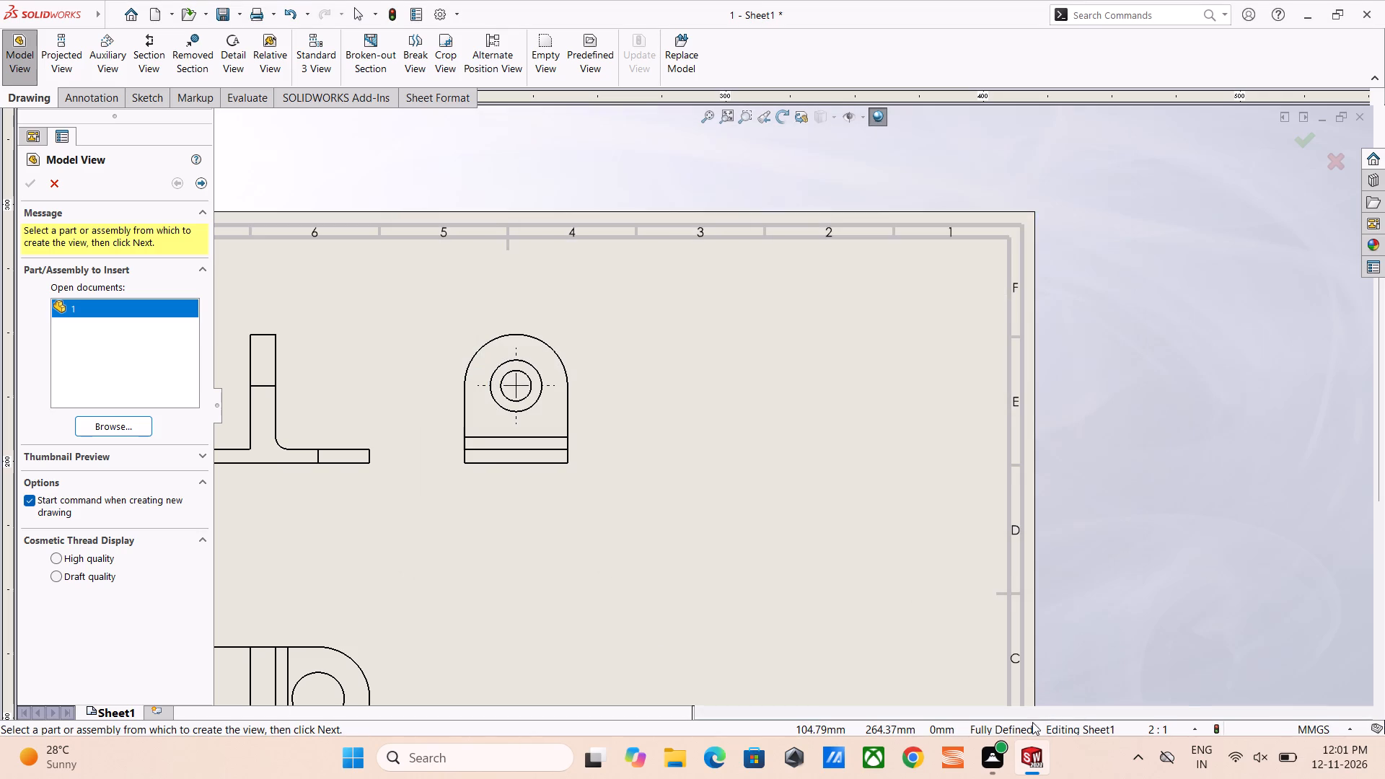
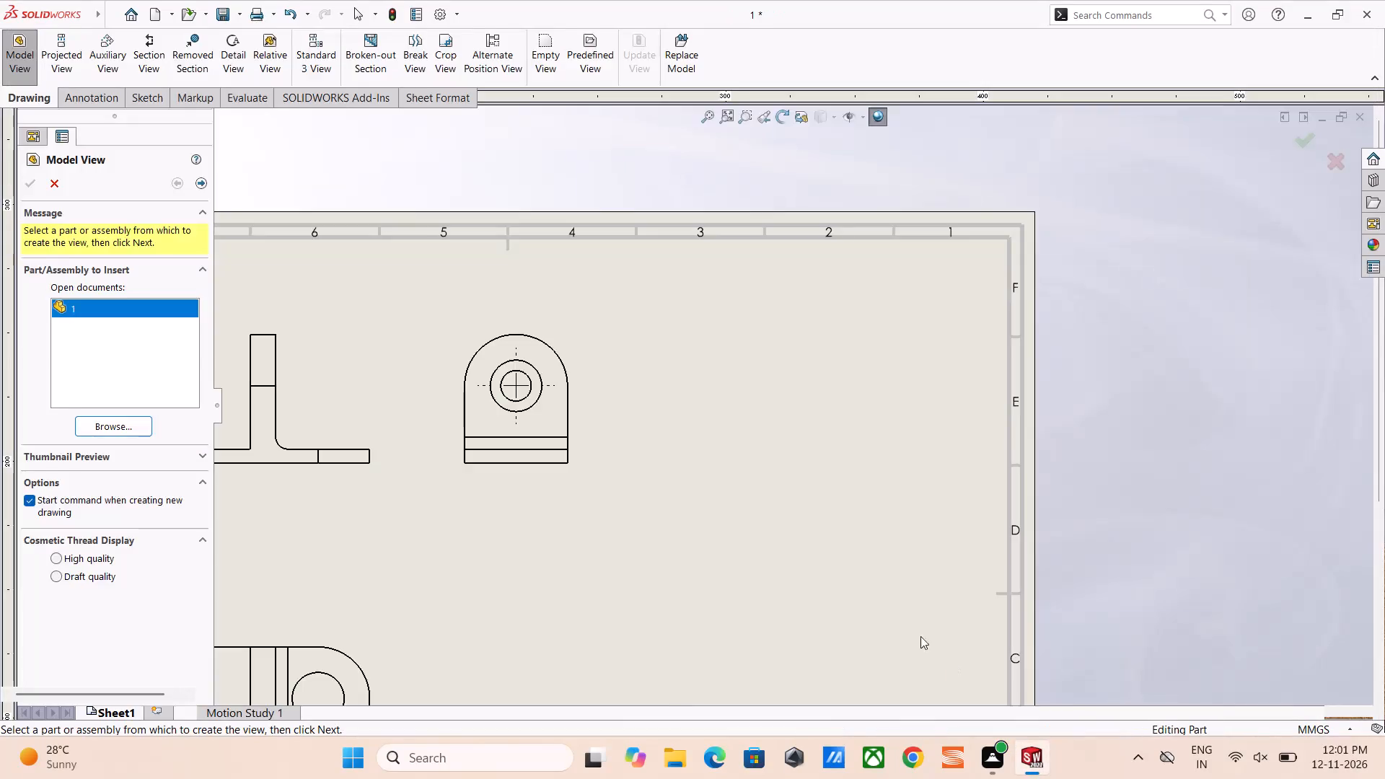
Save the twin-lug base plate's part document with its changed material.
{"action": "scroll", "coordinate": [736, 502], "scroll_direction": "up", "scroll_amount": 7}
{"action": "key", "text": "ctrl+s"}
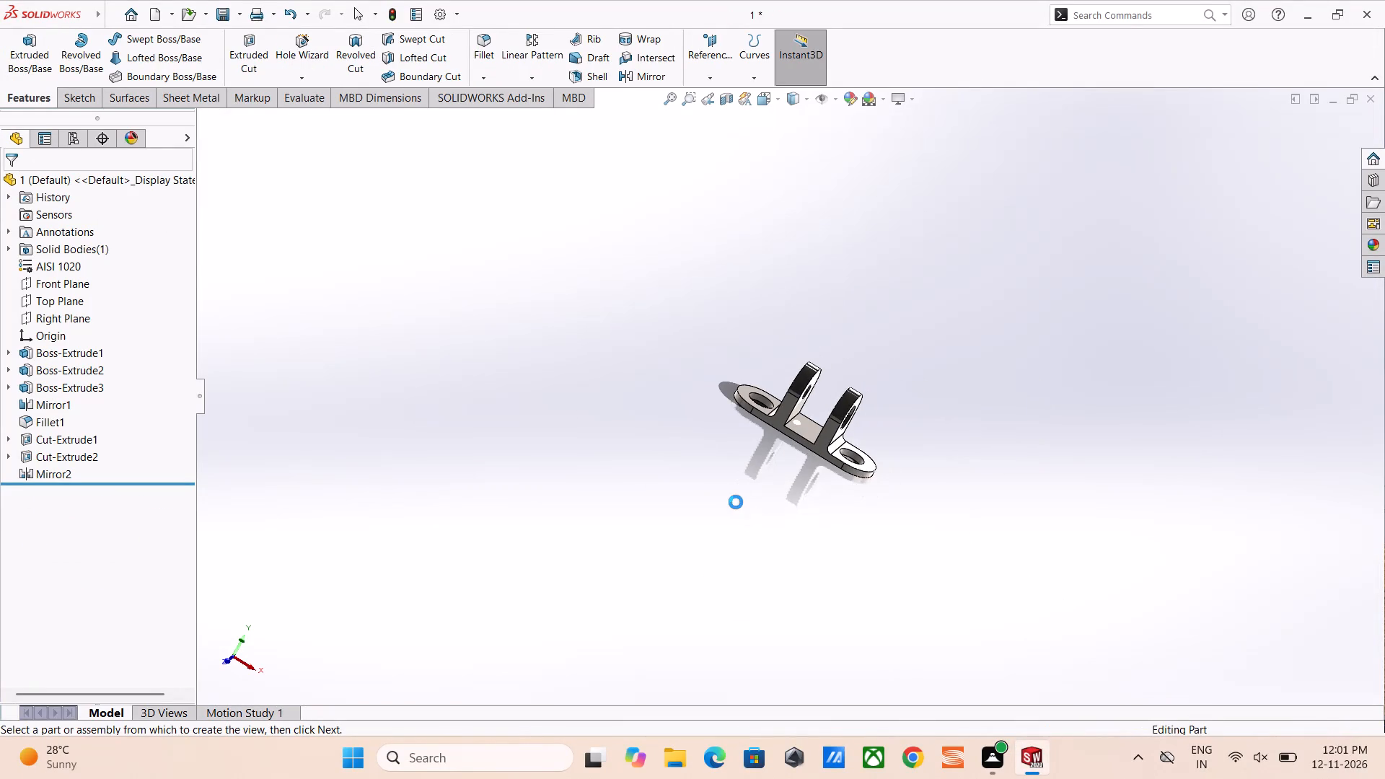
{"action": "scroll", "coordinate": [808, 436], "scroll_direction": "down", "scroll_amount": 4}
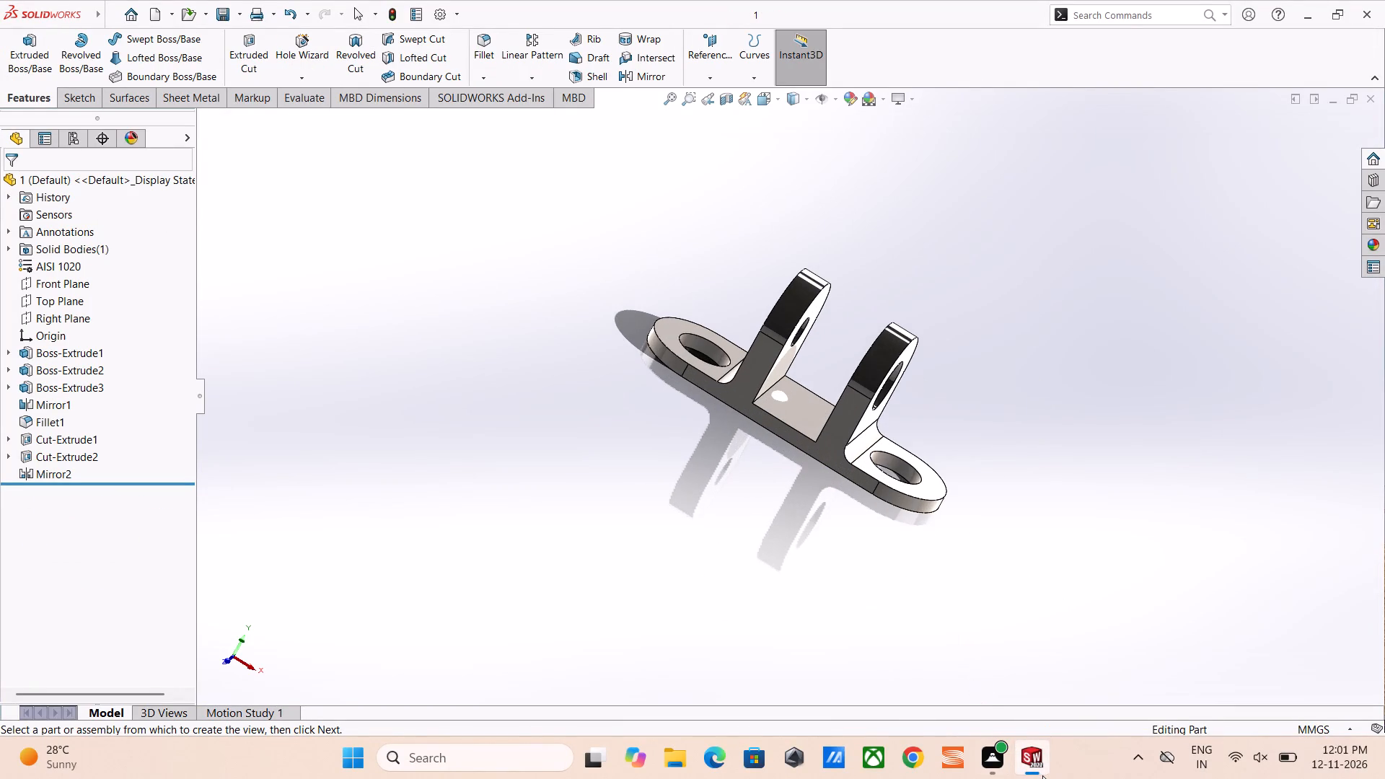
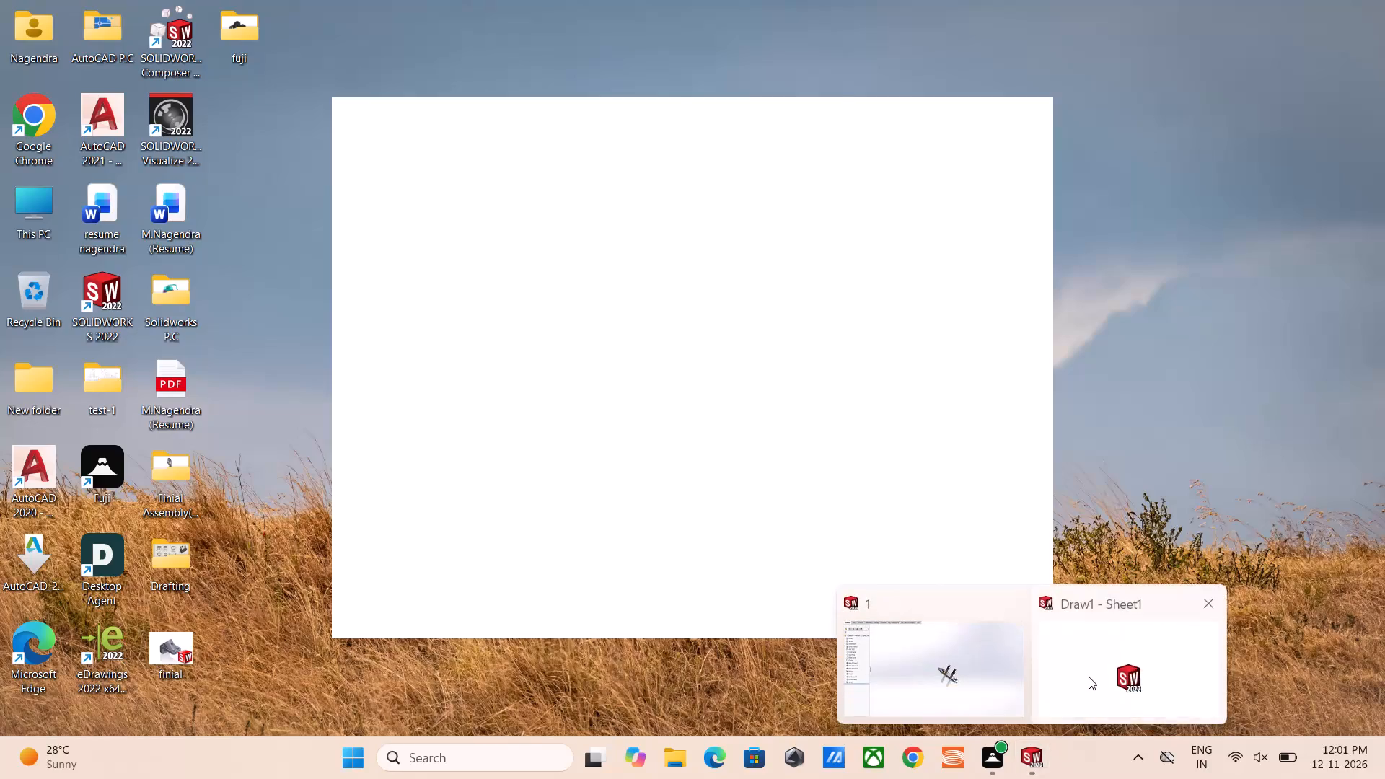
Switch to the drawing, undo the last view deletion, and delete the shaded isometric projected view again.
{"action": "left_click", "coordinate": [1089, 677]}
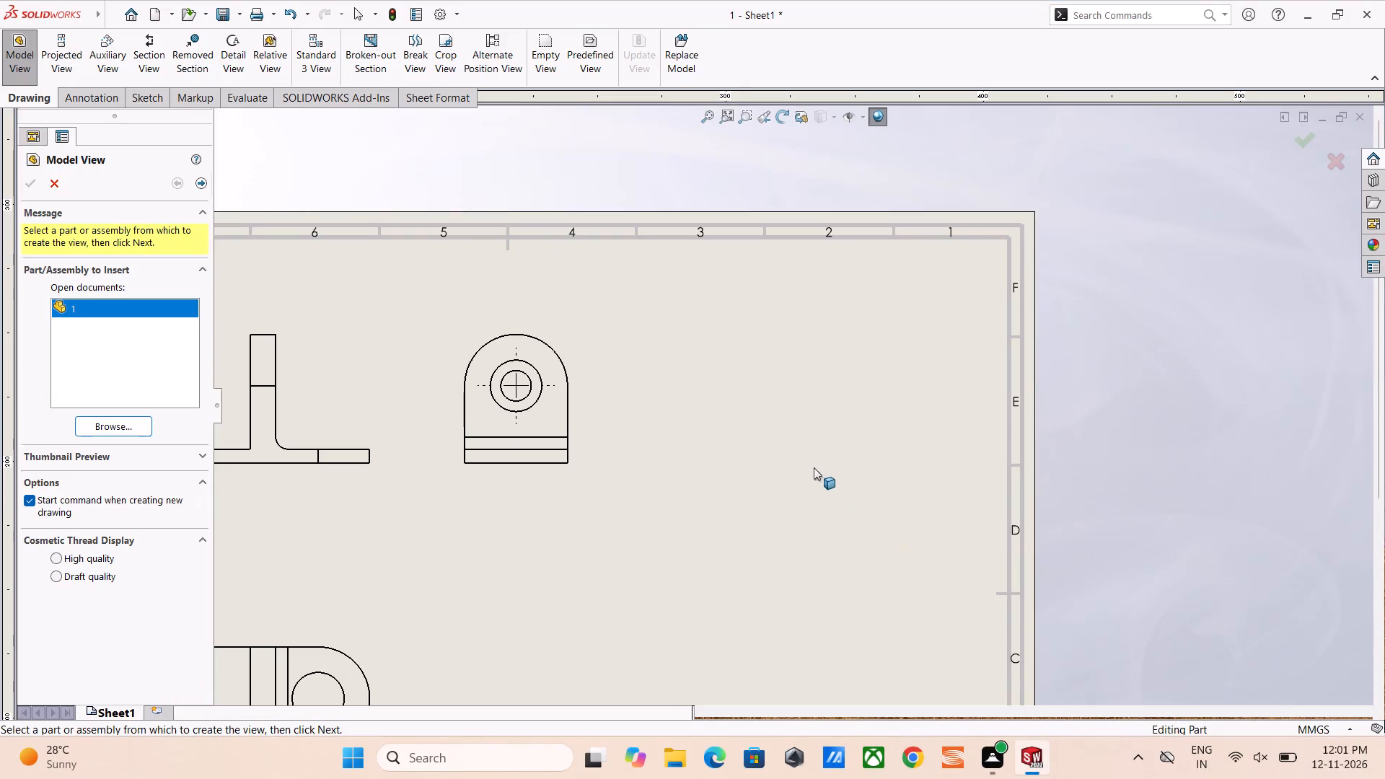
{"action": "scroll", "coordinate": [738, 441], "scroll_direction": "up", "scroll_amount": 3}
{"action": "key", "text": "ctrl+z"}
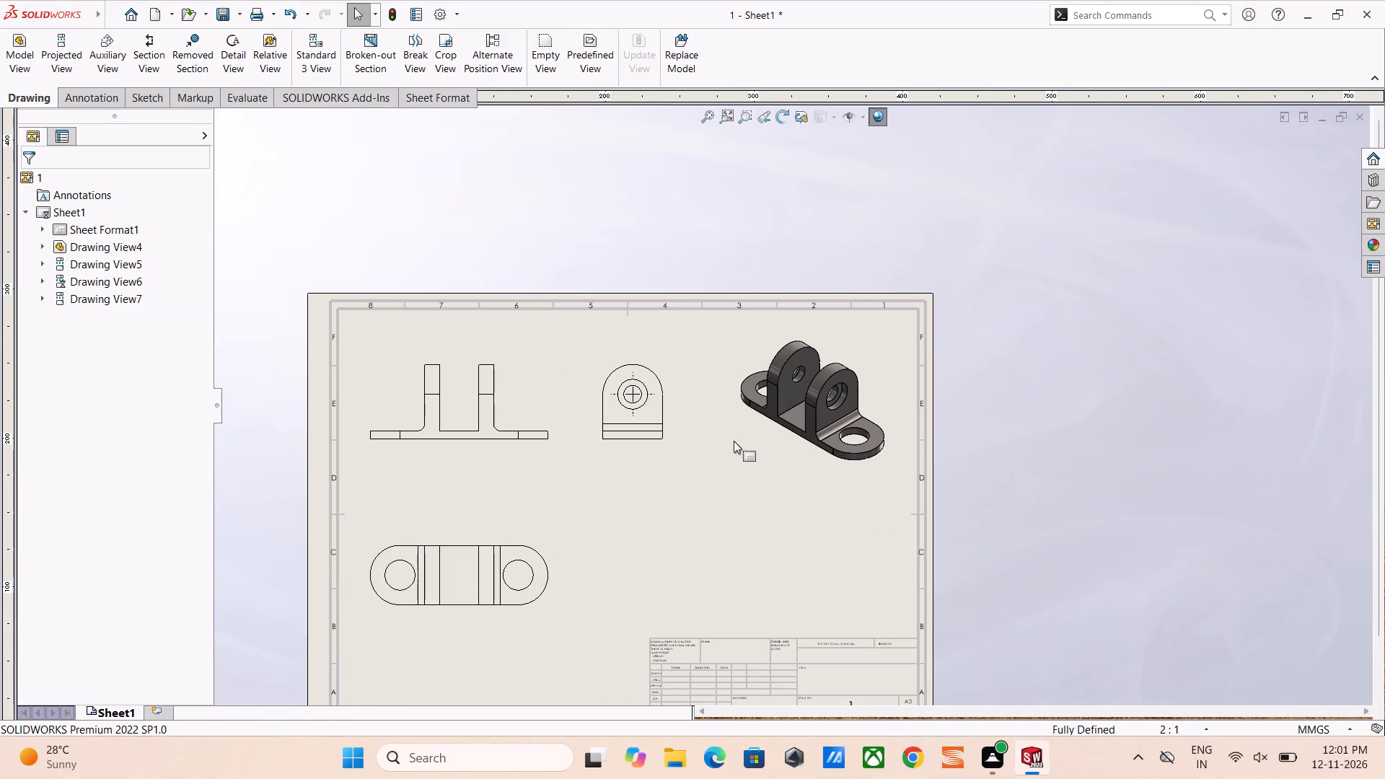
{"action": "left_click", "coordinate": [768, 454]}
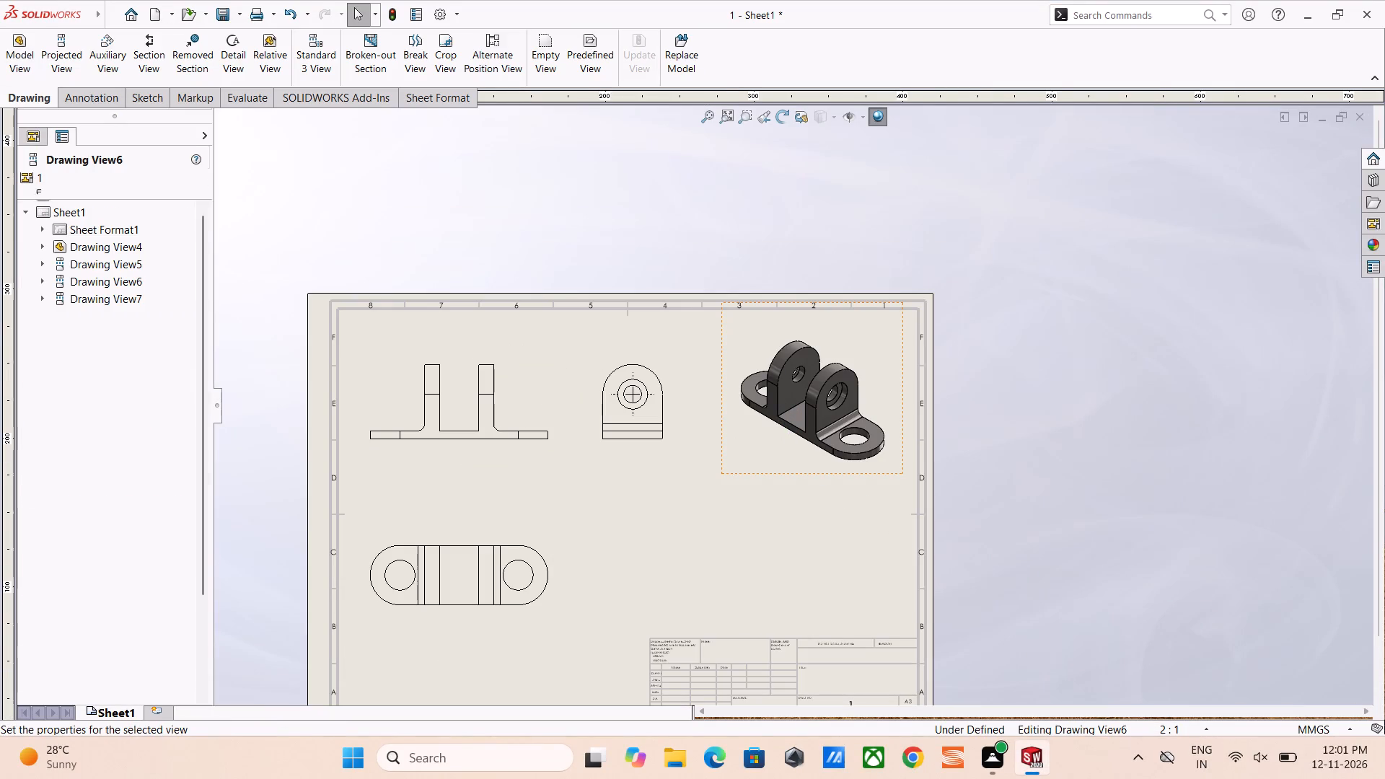
{"action": "key", "text": "Delete"}
{"action": "key", "text": "Return"}
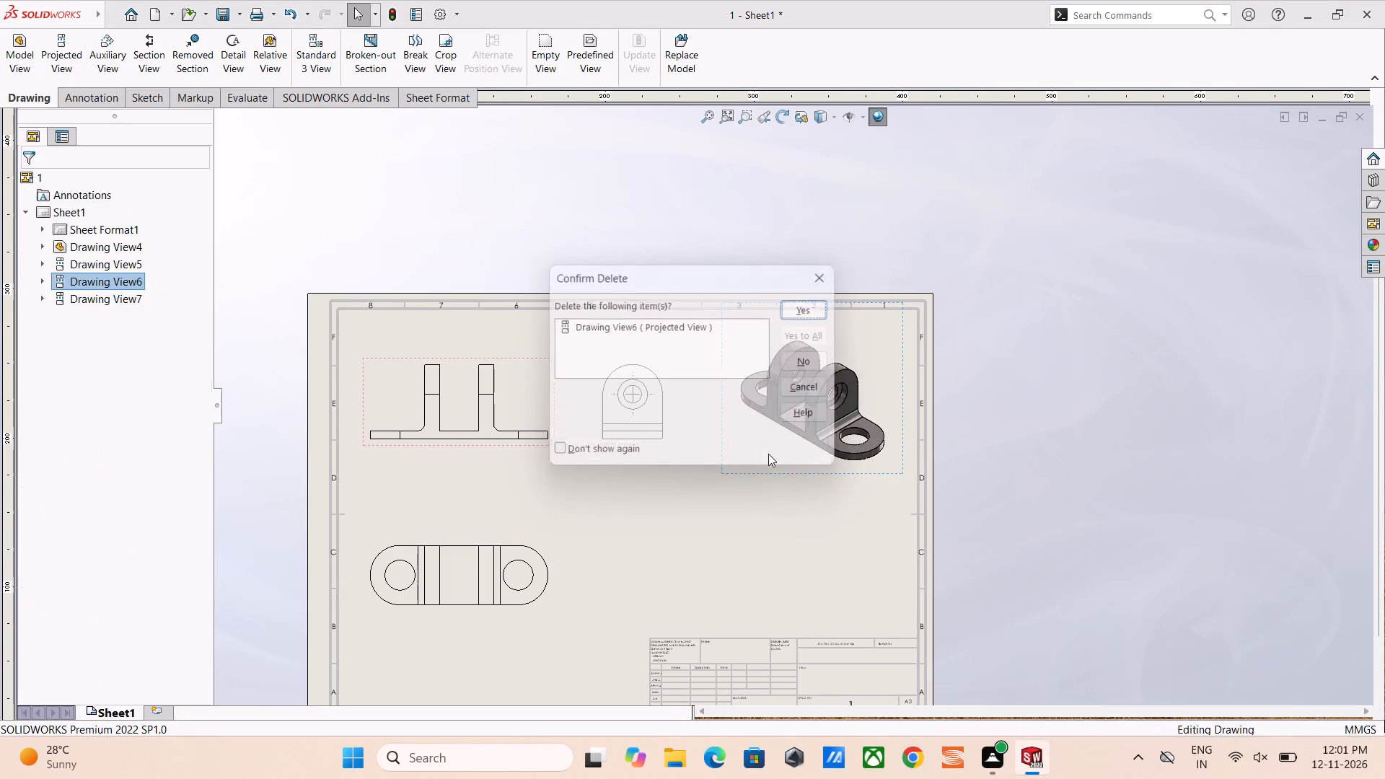
Insert an isometric model view of part 1 in the sheet's upper-right area, beside the side view.
{"action": "left_click", "coordinate": [24, 51]}
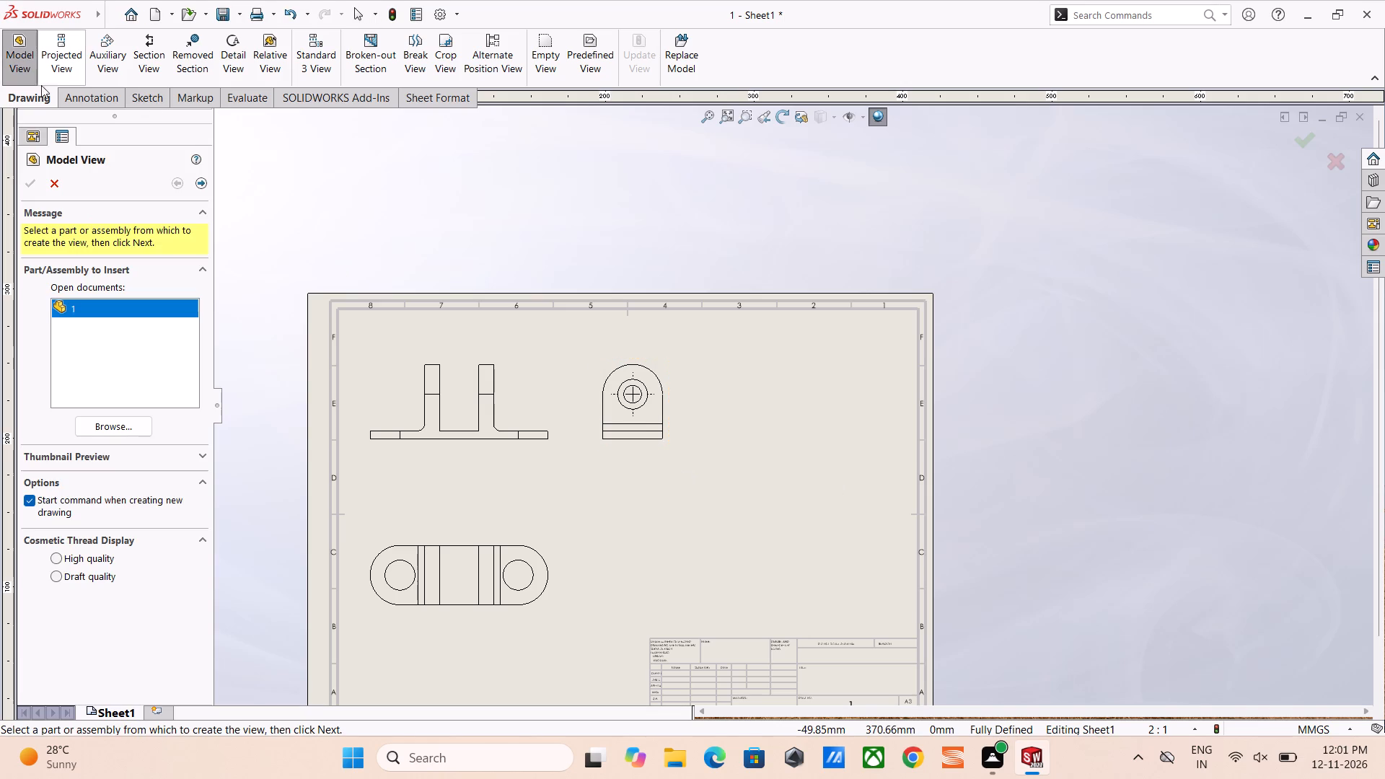
{"action": "left_click", "coordinate": [144, 435]}
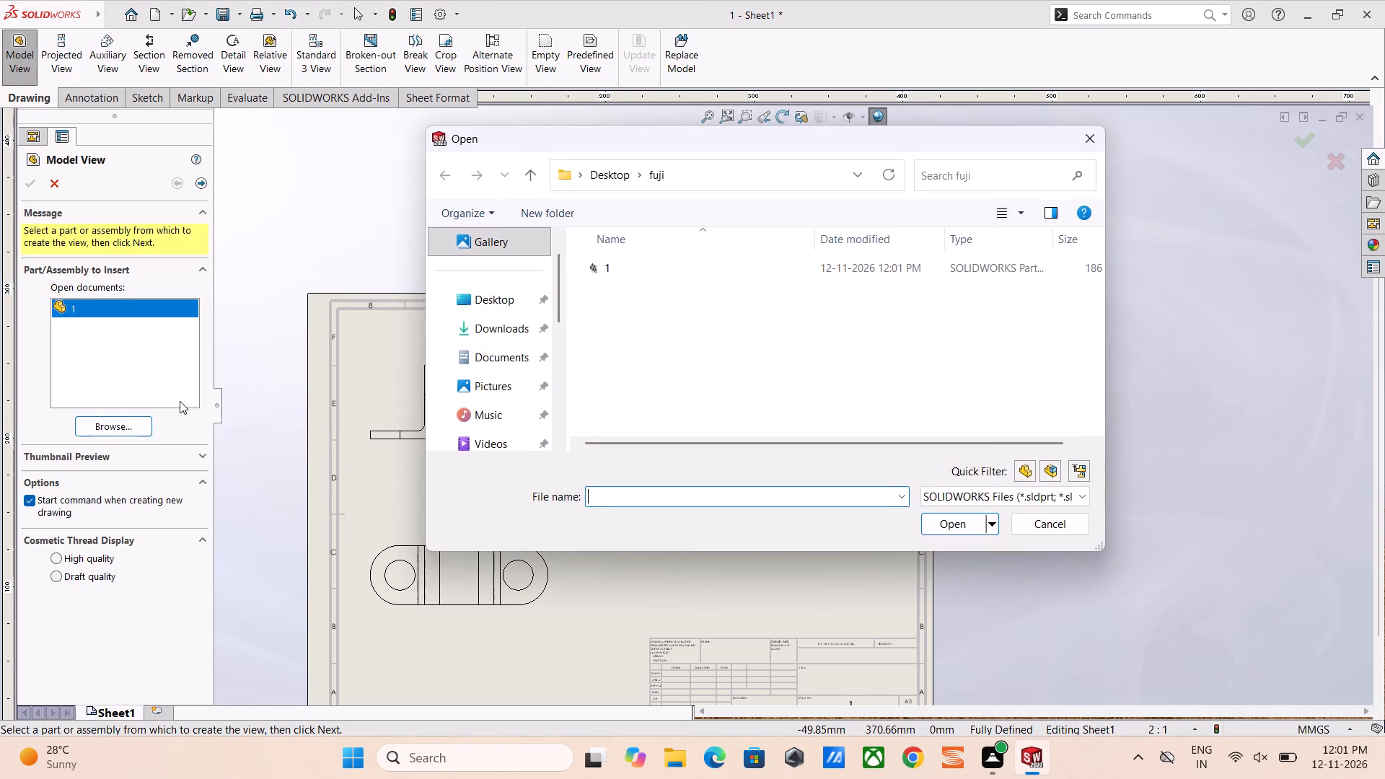
{"action": "left_click", "coordinate": [615, 270]}
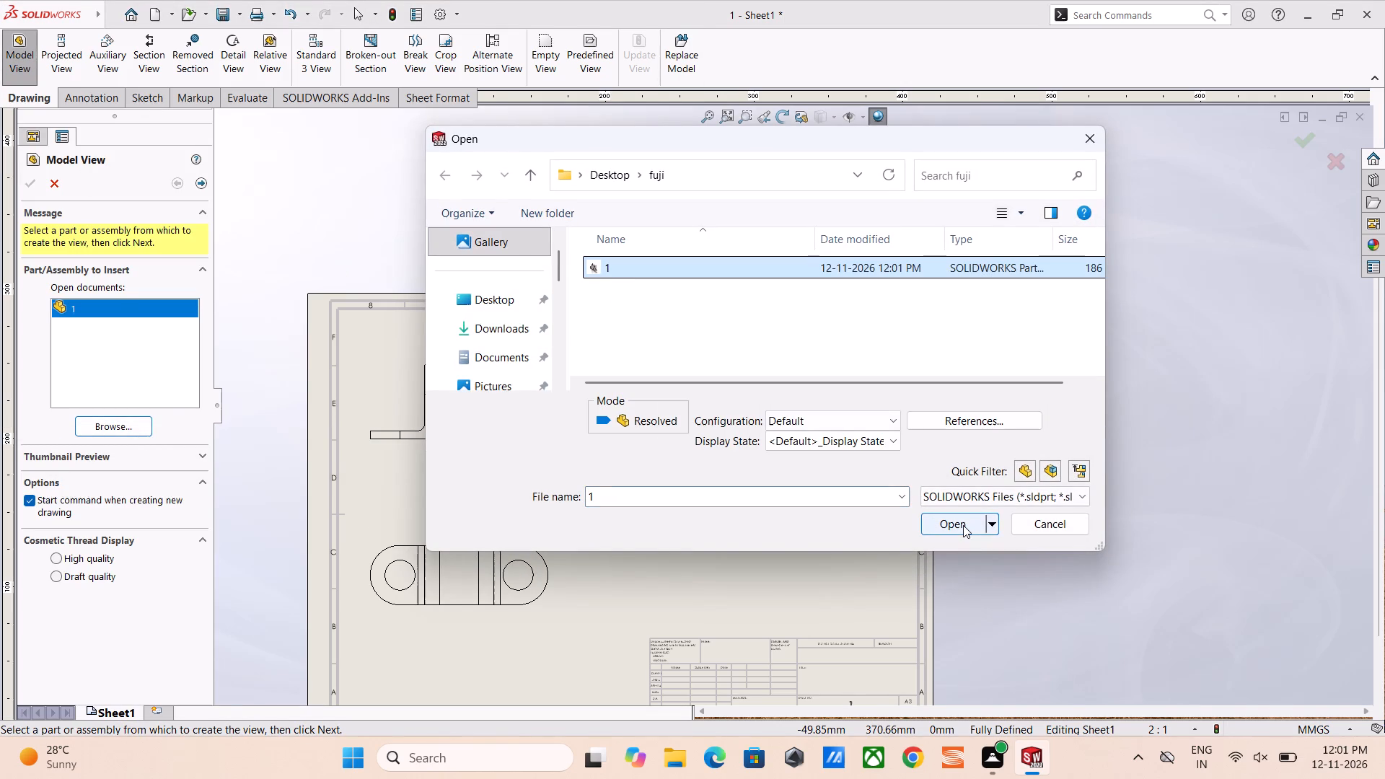
{"action": "left_click", "coordinate": [963, 525]}
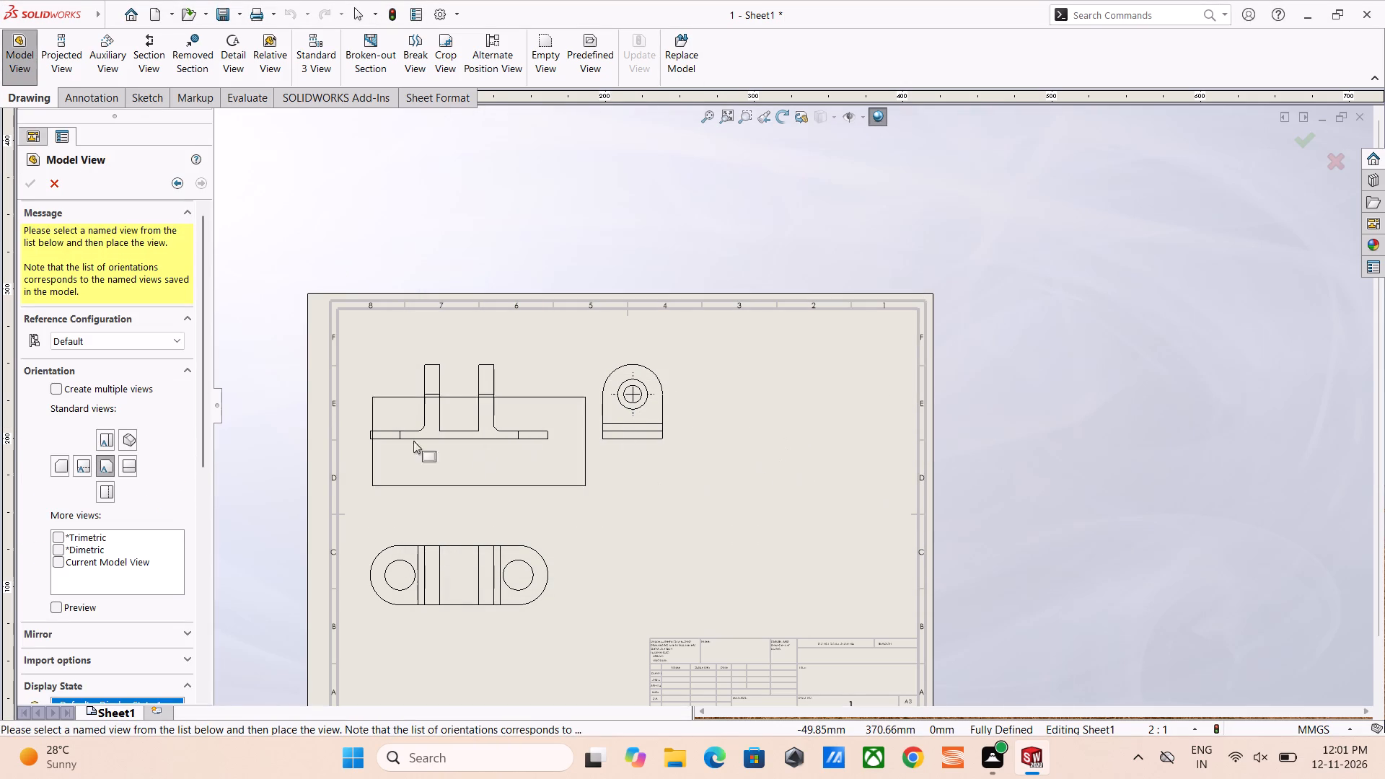
{"action": "left_click", "coordinate": [131, 440]}
{"action": "left_click", "coordinate": [776, 452]}
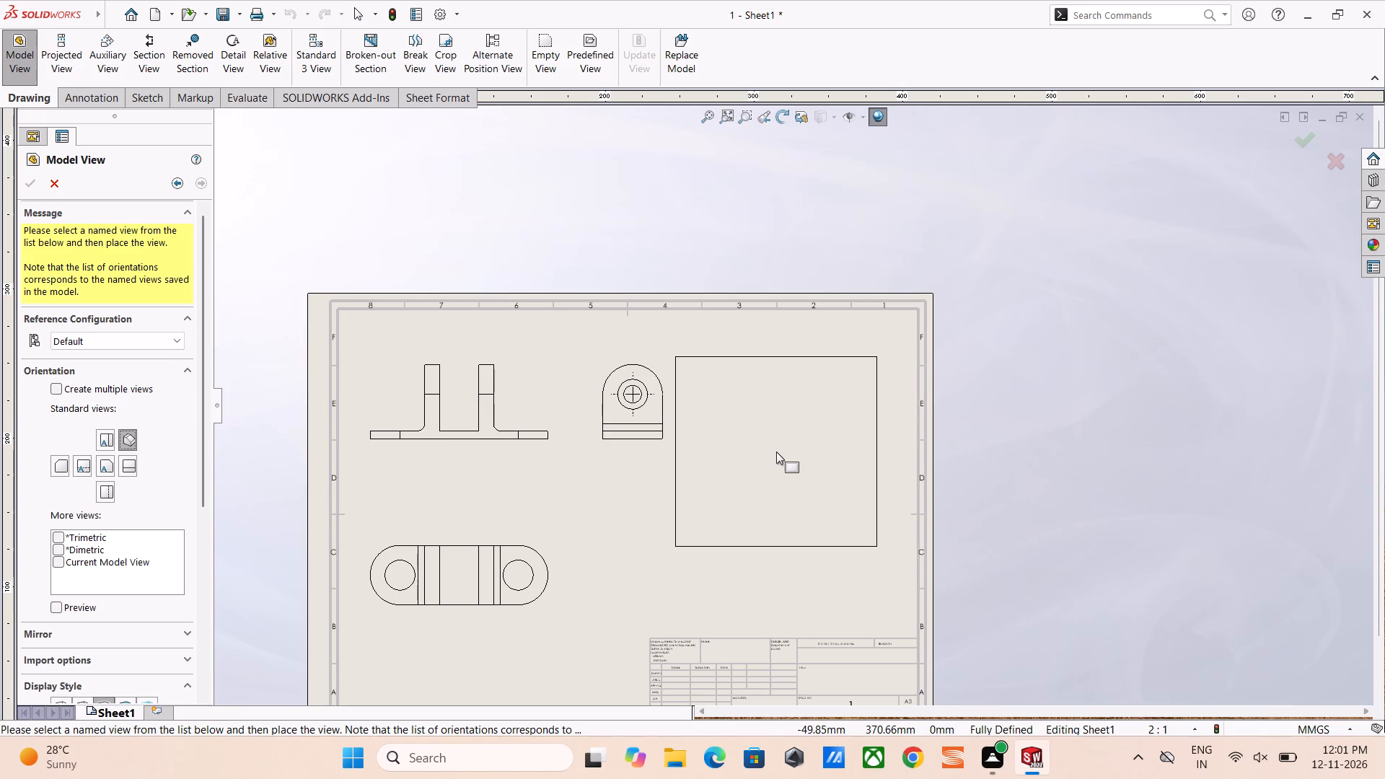
{"action": "left_click", "coordinate": [980, 460]}
{"action": "left_click_drag", "start_coordinate": [850, 364], "coordinate": [881, 340]}
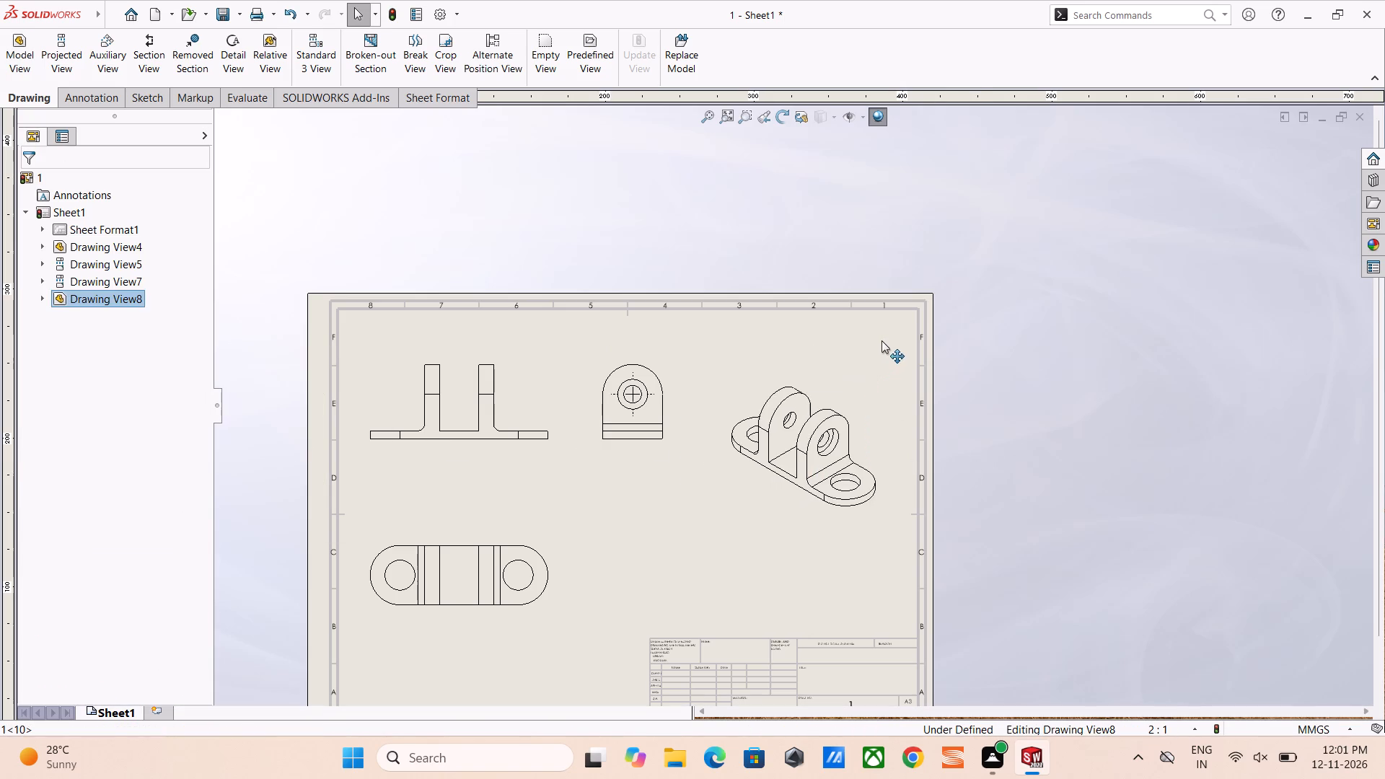
{"action": "left_click_drag", "start_coordinate": [881, 340], "coordinate": [881, 308]}
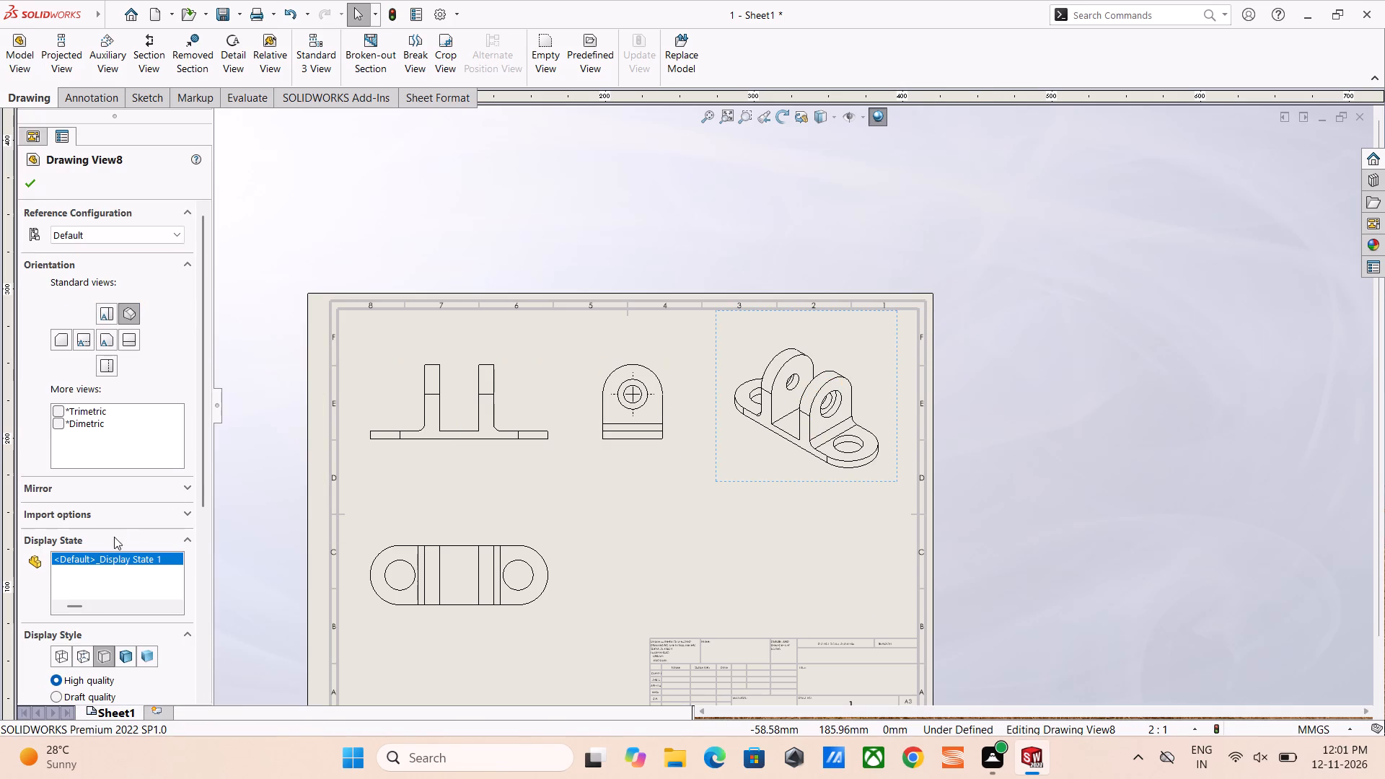
Set the isometric view's display style to Shaded With Edges.
{"action": "left_click", "coordinate": [131, 659]}
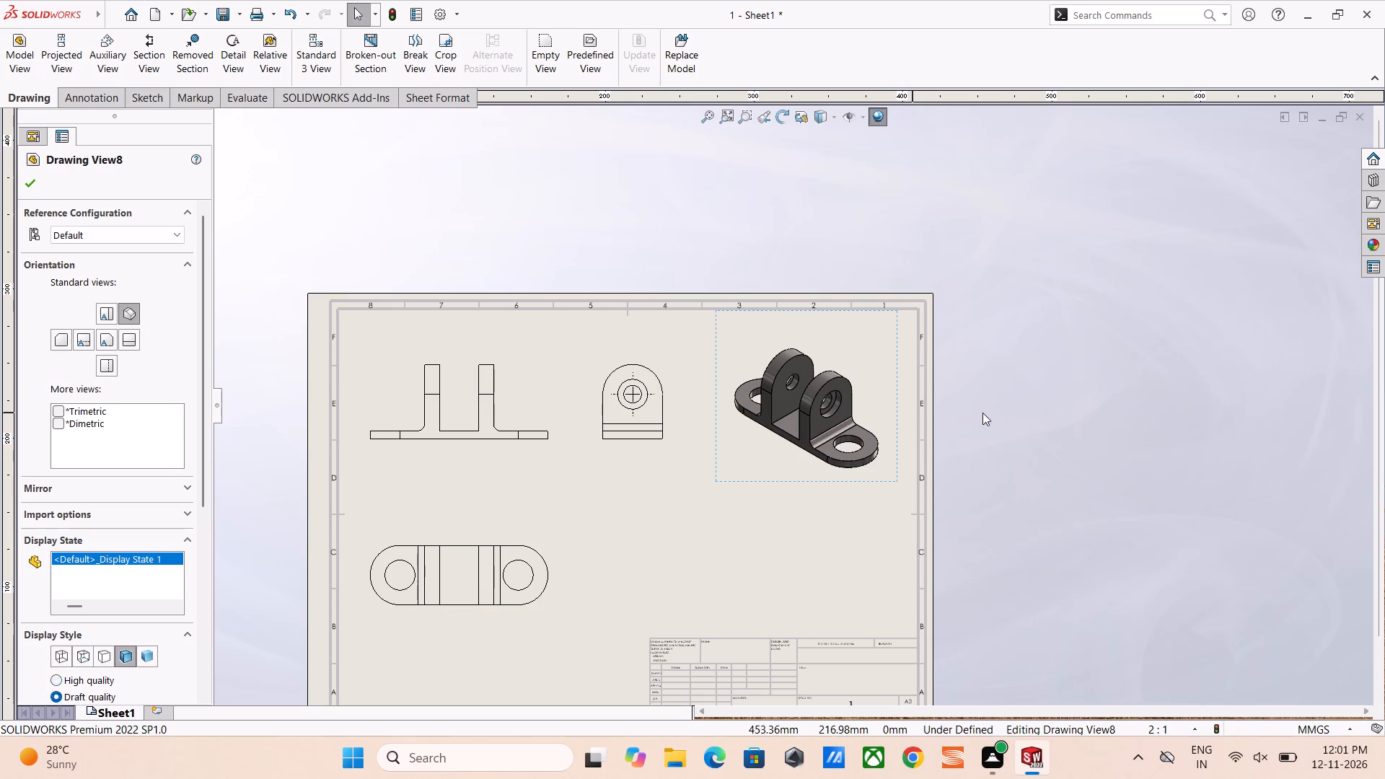
{"action": "left_click", "coordinate": [982, 413]}
{"action": "scroll", "coordinate": [811, 392], "scroll_direction": "down", "scroll_amount": 9}
{"action": "scroll", "coordinate": [804, 401], "scroll_direction": "up", "scroll_amount": 5}
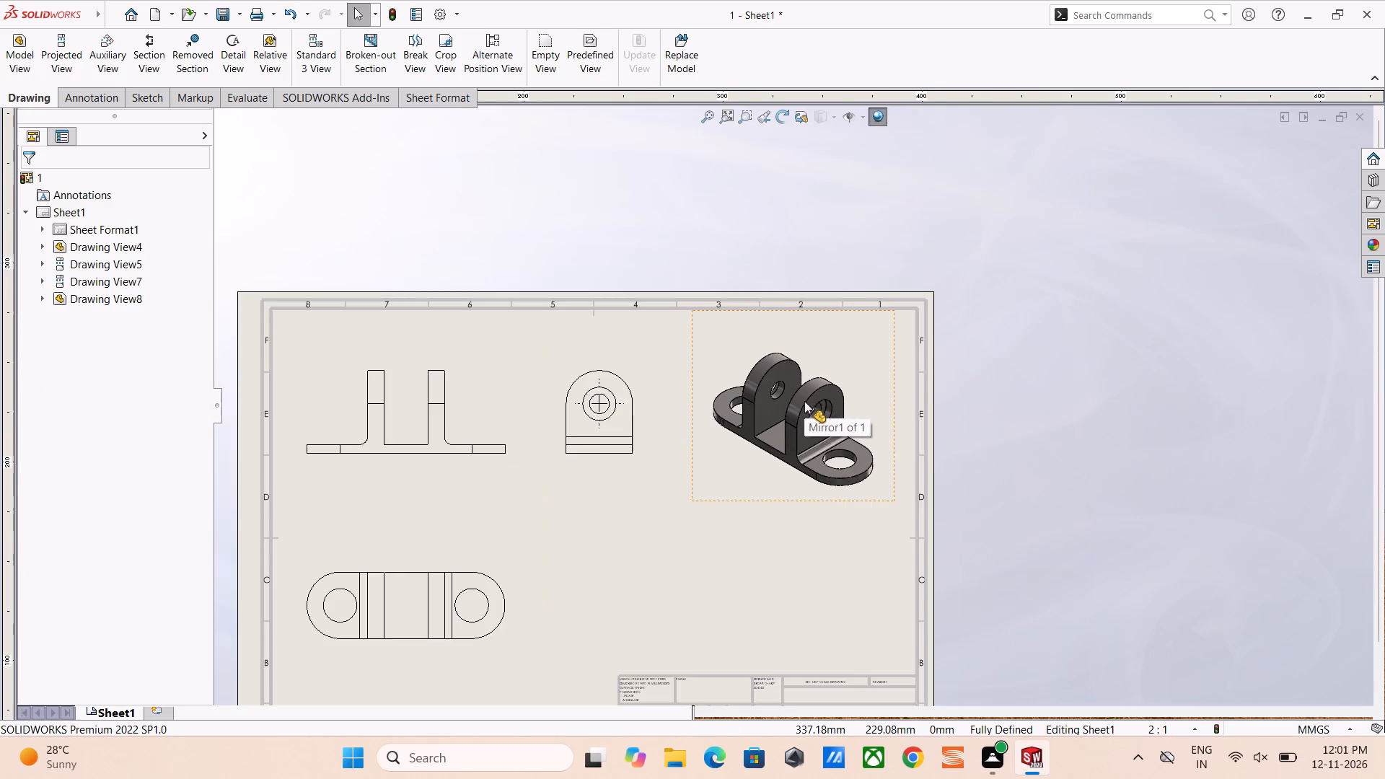
{"action": "scroll", "coordinate": [804, 401], "scroll_direction": "up", "scroll_amount": 1}
{"action": "left_click", "coordinate": [996, 400]}
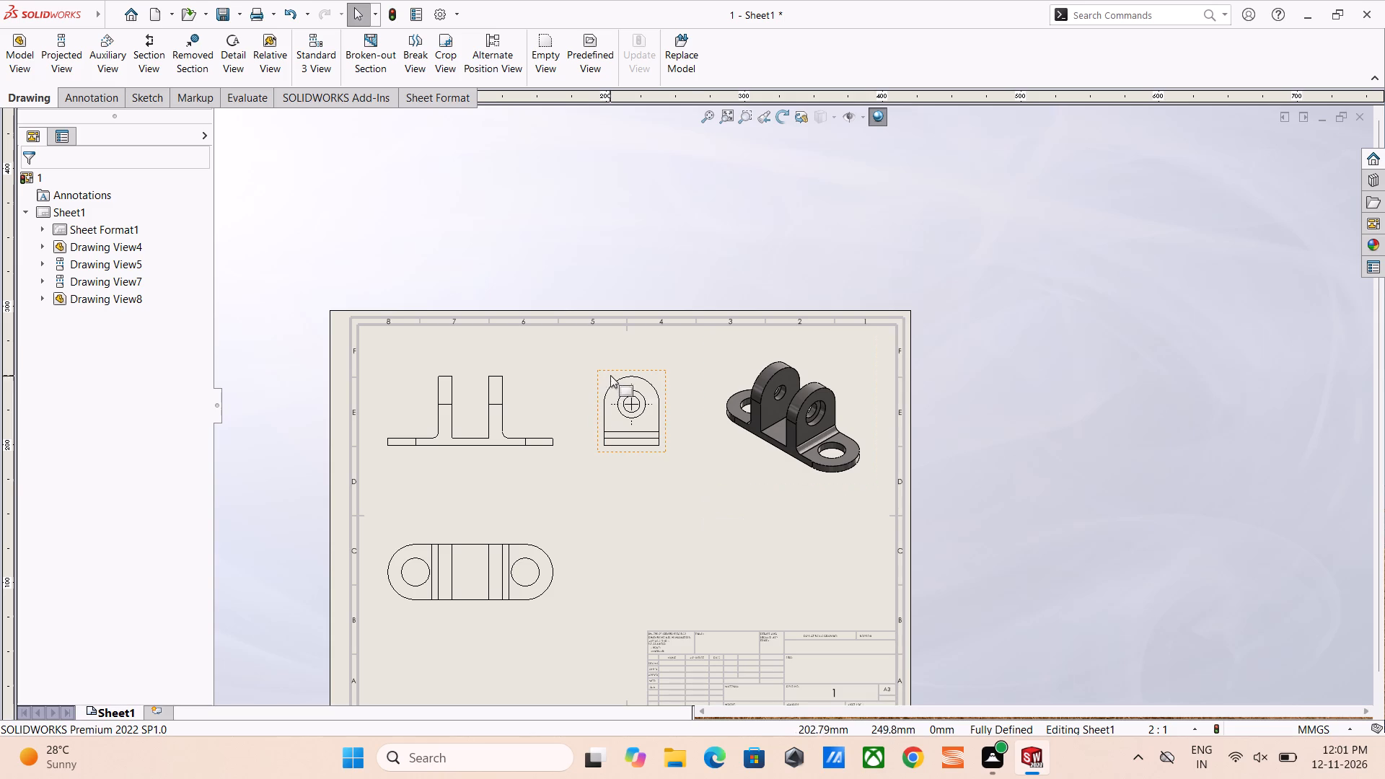
Reposition the orthographic views, shifting the front view slightly left and lowering it with the aligned side view toward the top view.
{"action": "left_click_drag", "start_coordinate": [522, 370], "coordinate": [515, 355]}
{"action": "left_click_drag", "start_coordinate": [665, 372], "coordinate": [665, 383]}
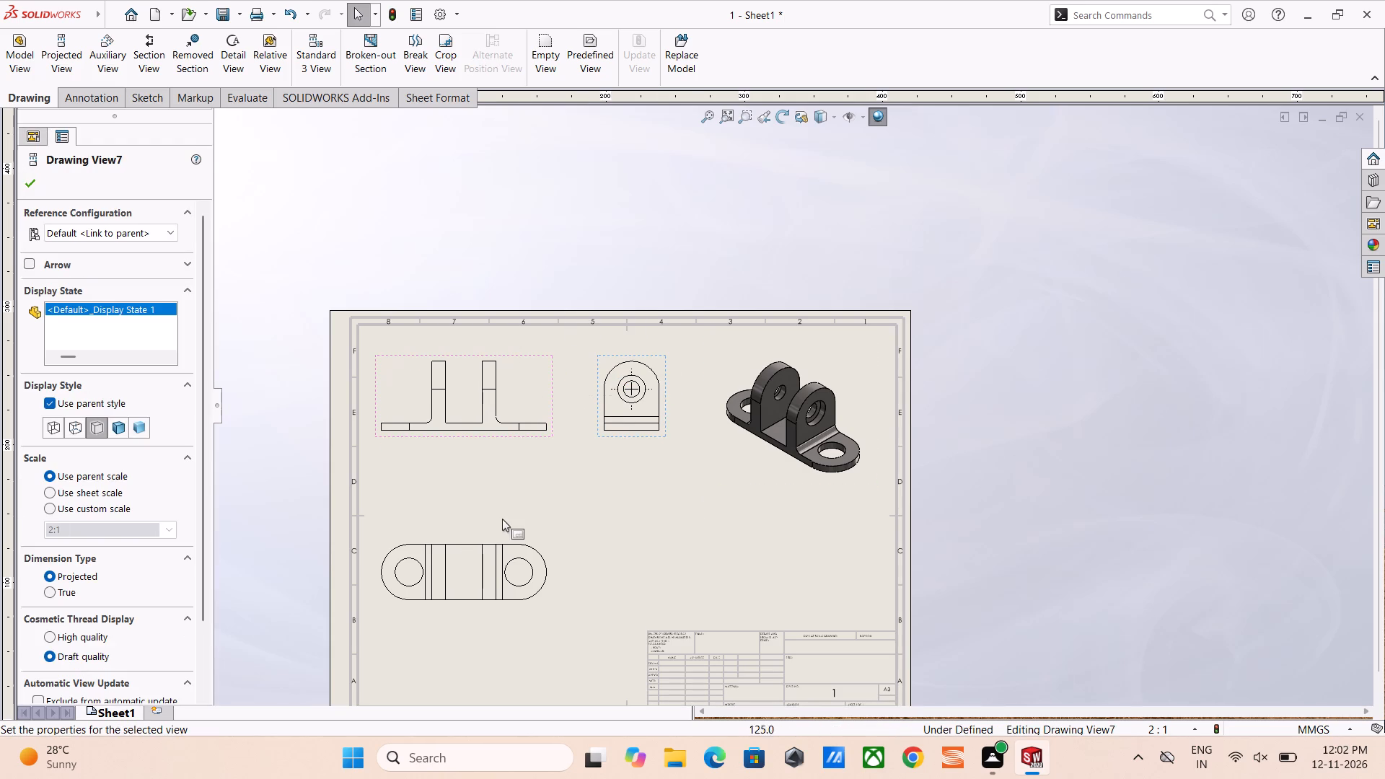
{"action": "left_click_drag", "start_coordinate": [501, 529], "coordinate": [501, 498]}
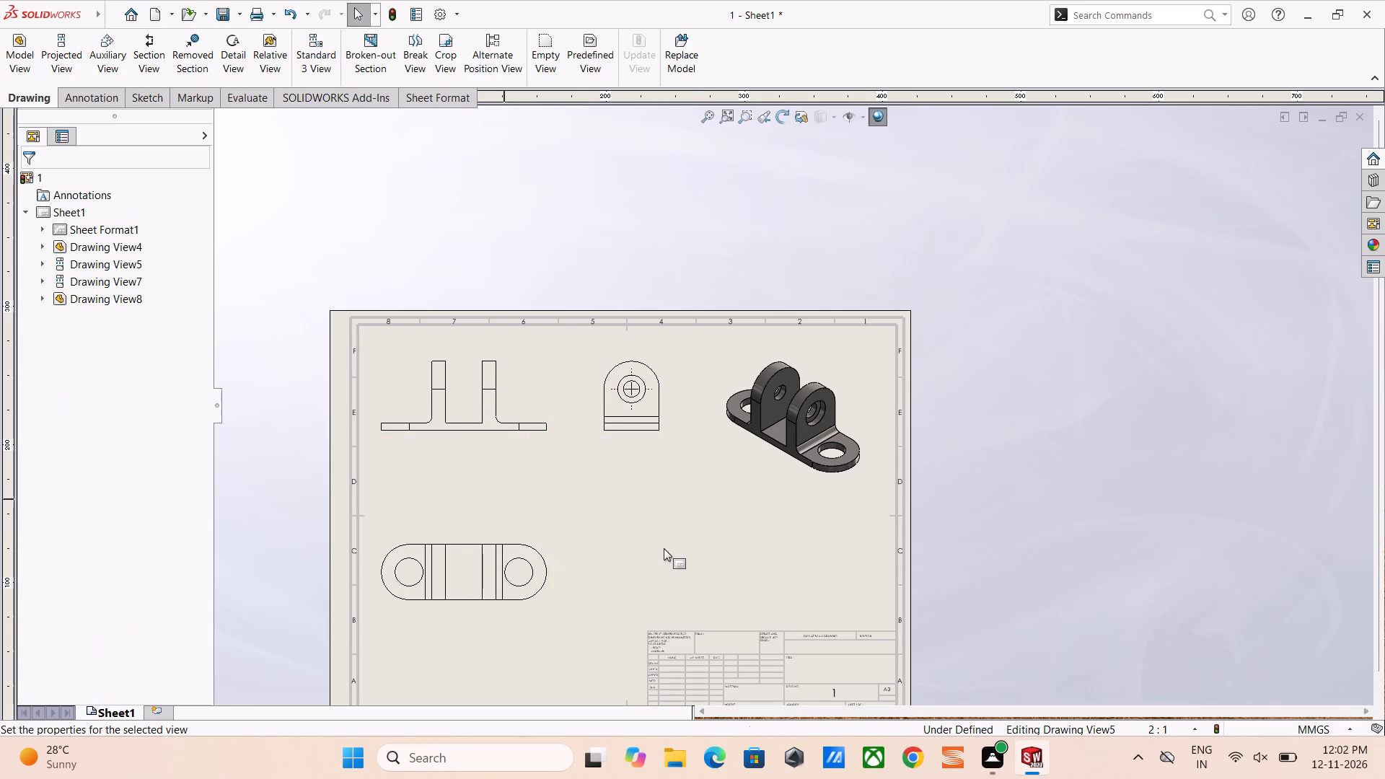
{"action": "left_click", "coordinate": [664, 548]}
{"action": "scroll", "coordinate": [530, 568], "scroll_direction": "up", "scroll_amount": 5}
{"action": "scroll", "coordinate": [643, 465], "scroll_direction": "down", "scroll_amount": 5}
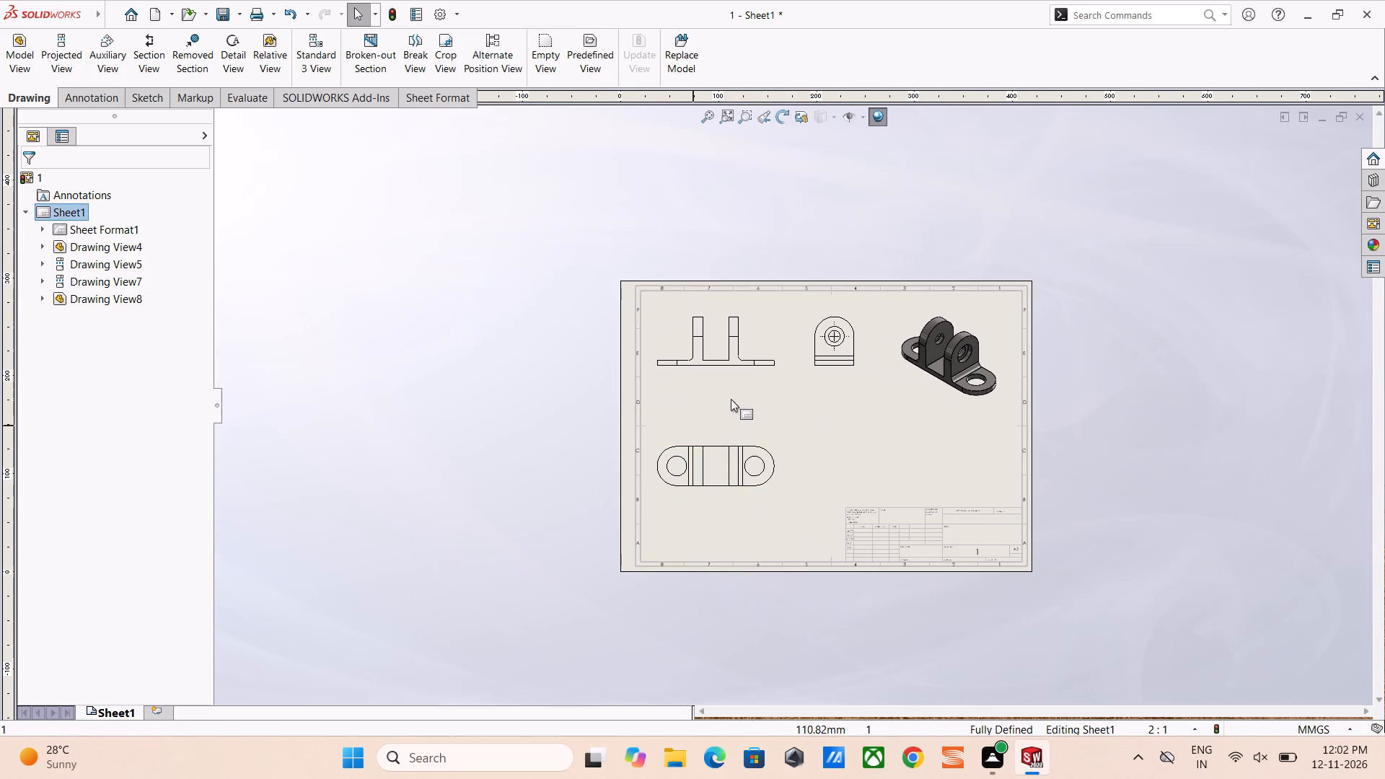
{"action": "left_click_drag", "start_coordinate": [778, 336], "coordinate": [779, 358]}
{"action": "left_click", "coordinate": [623, 567]}
{"action": "scroll", "coordinate": [893, 436], "scroll_direction": "down", "scroll_amount": 10}
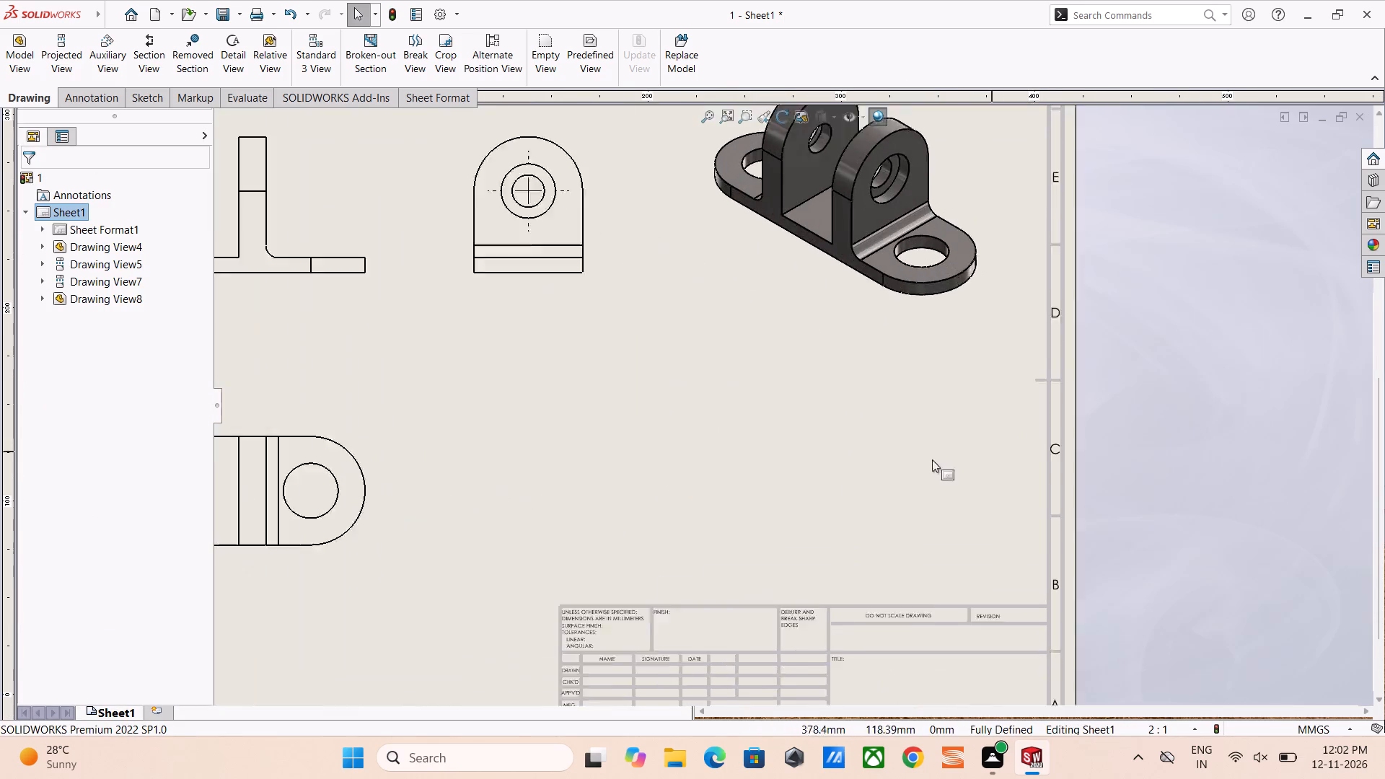
Set the front view's display style to Hidden Lines Visible, including its linked side and top views.
{"action": "scroll", "coordinate": [864, 462], "scroll_direction": "up", "scroll_amount": 3}
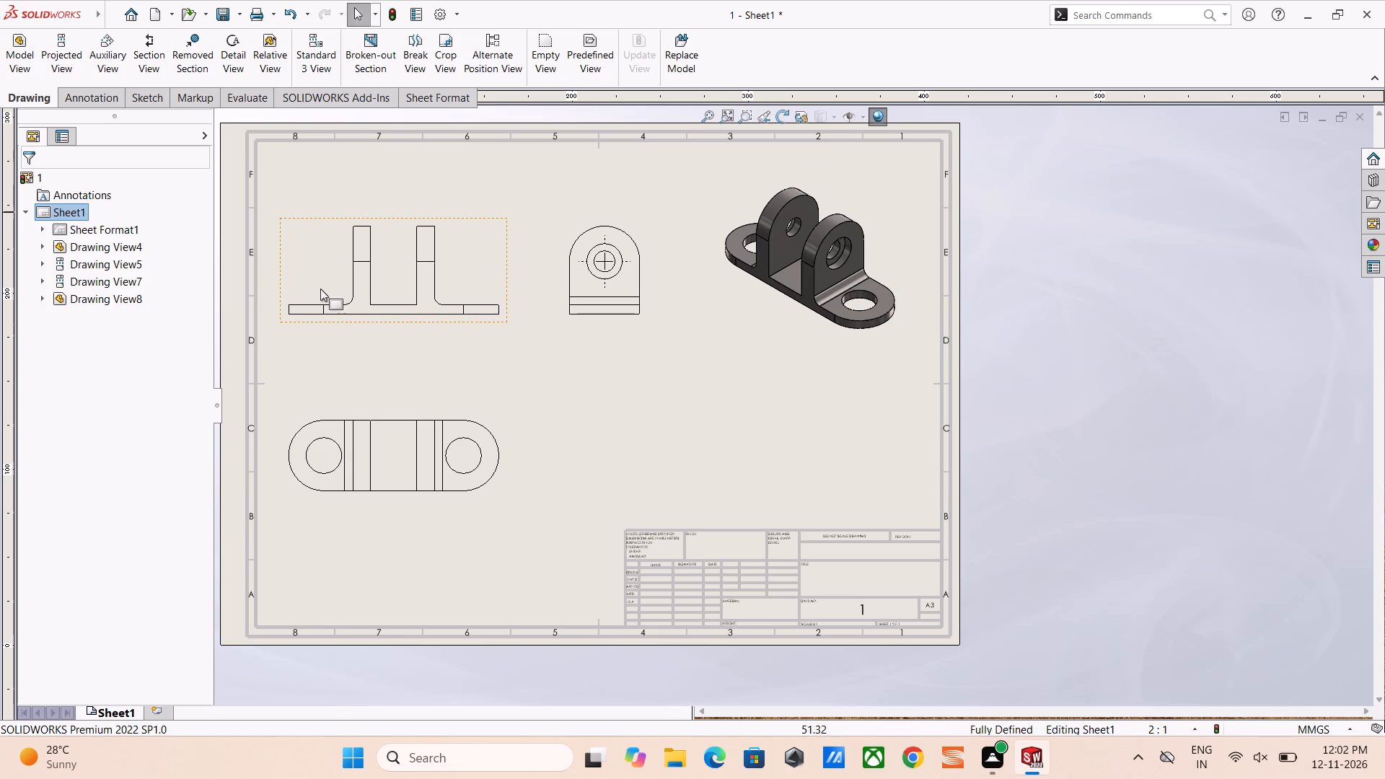
{"action": "left_click", "coordinate": [365, 318]}
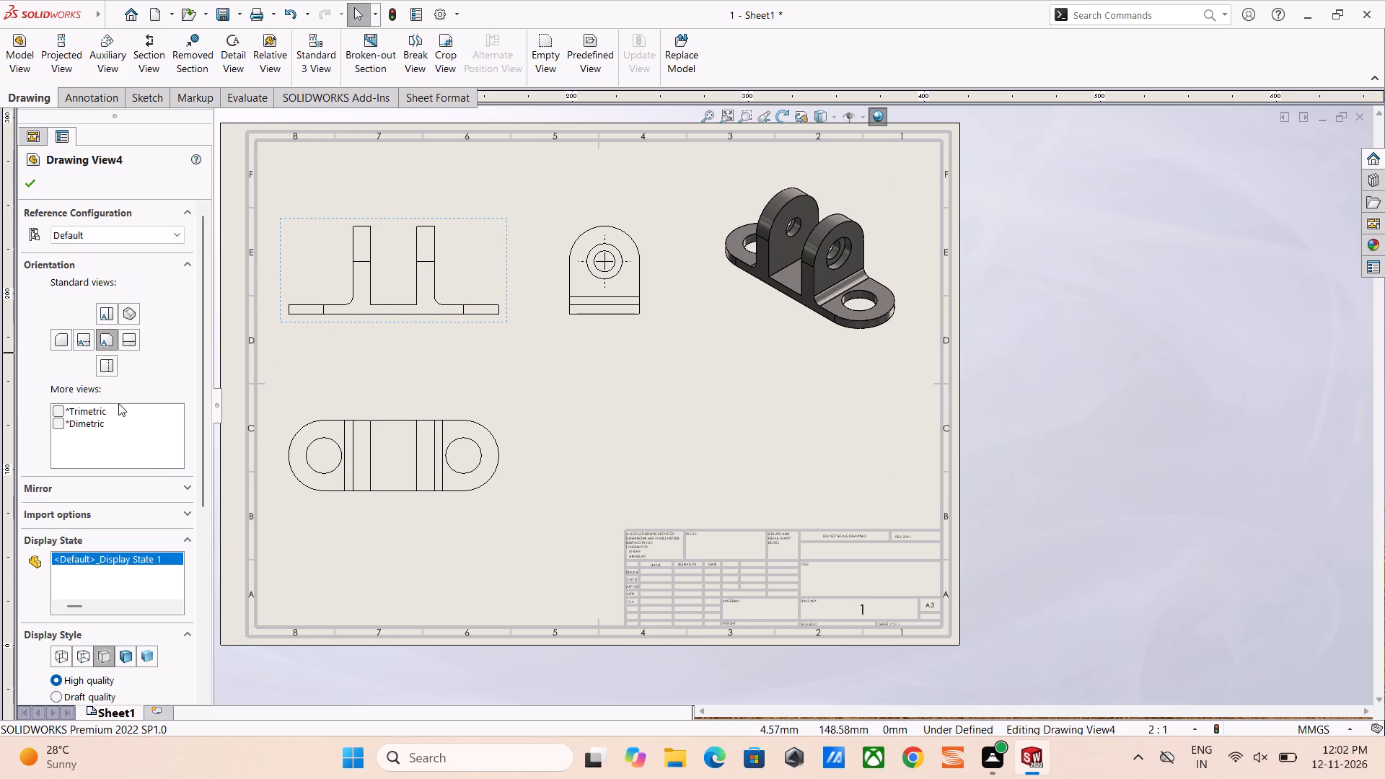
{"action": "left_click", "coordinate": [87, 661]}
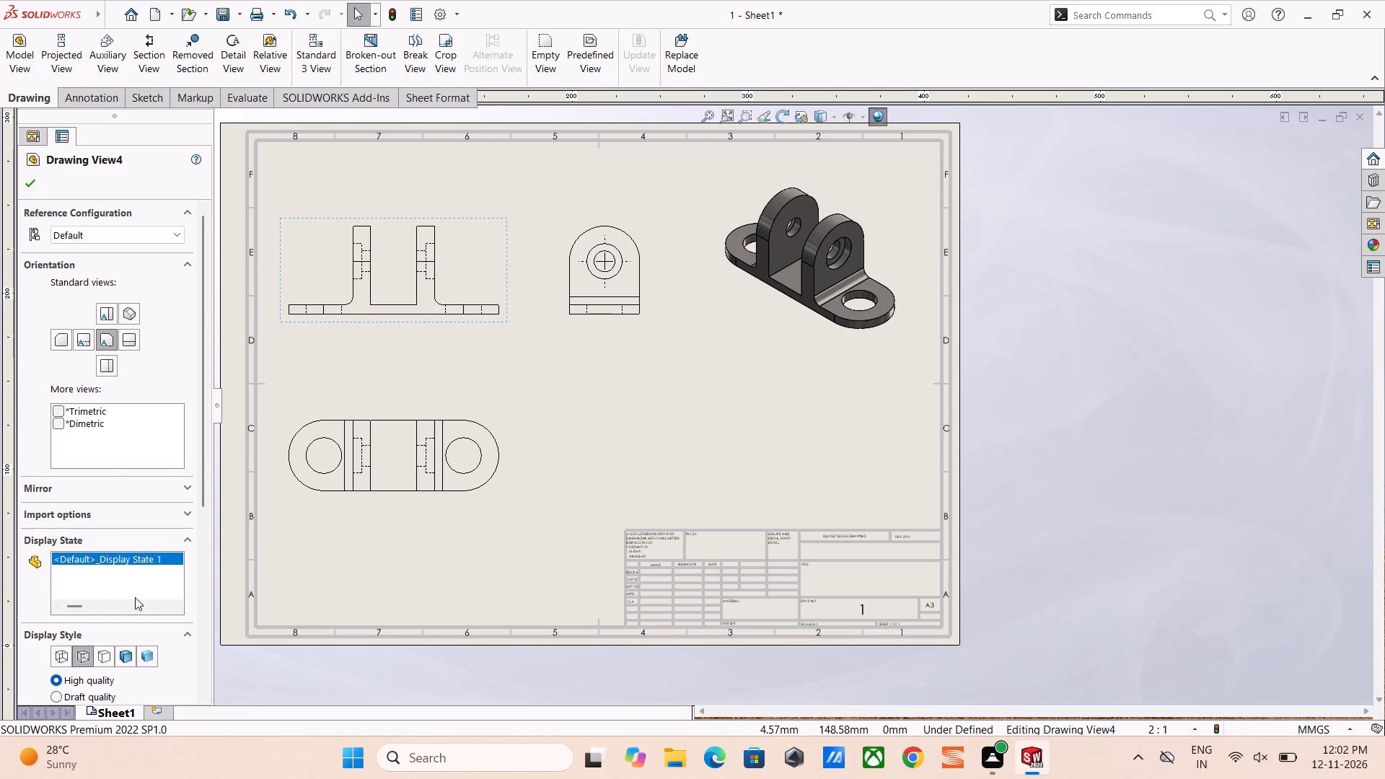
{"action": "left_click", "coordinate": [423, 381]}
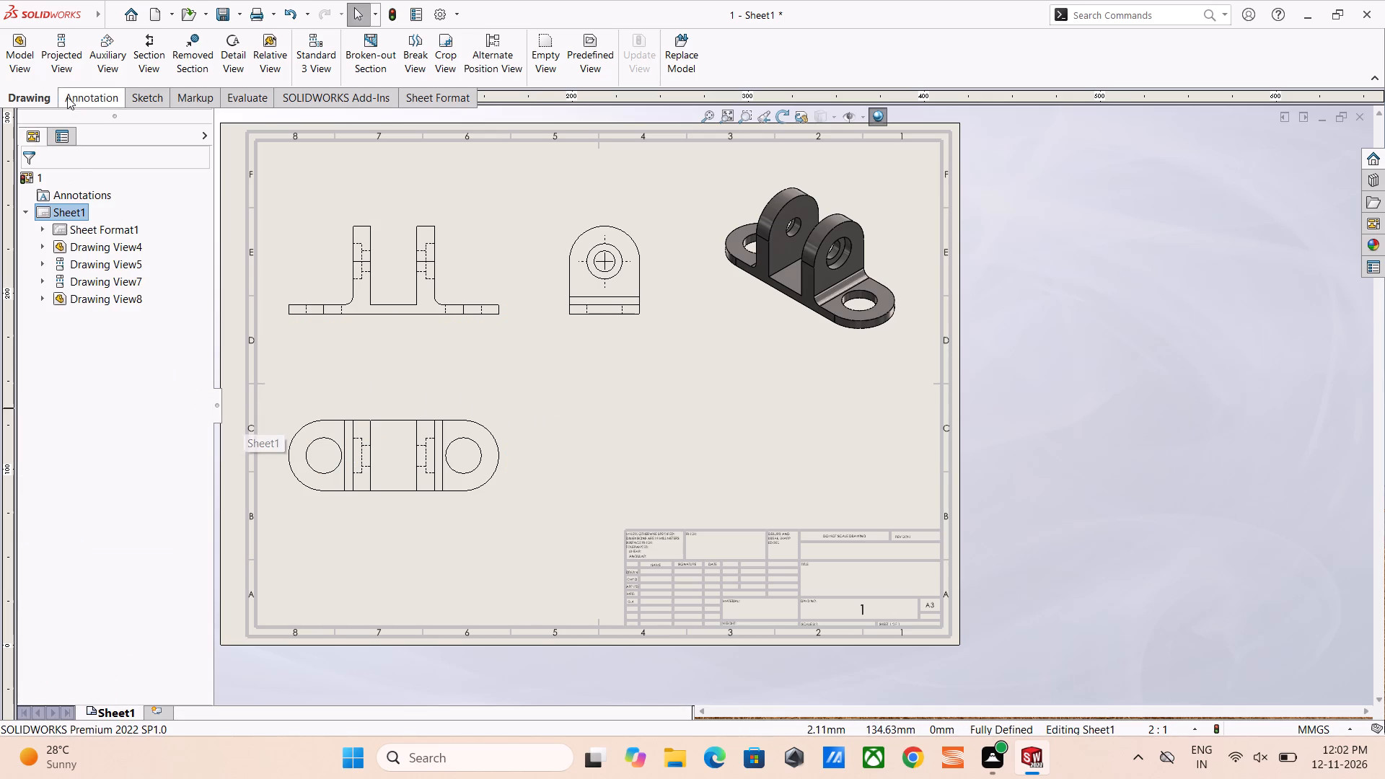
Insert a second isometric view of part 1 below the shaded one, with the Hidden Lines Visible display style.
{"action": "left_click", "coordinate": [19, 53]}
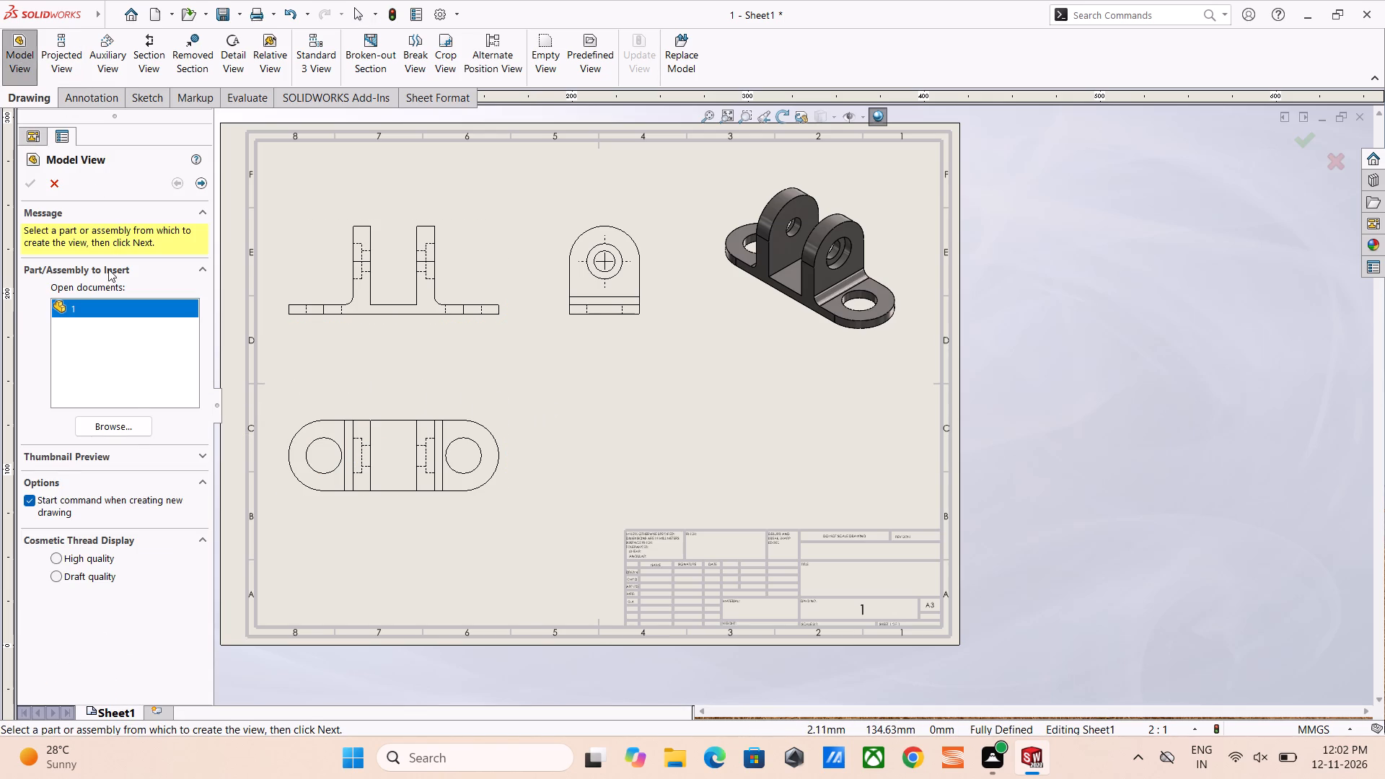
{"action": "left_click", "coordinate": [136, 431]}
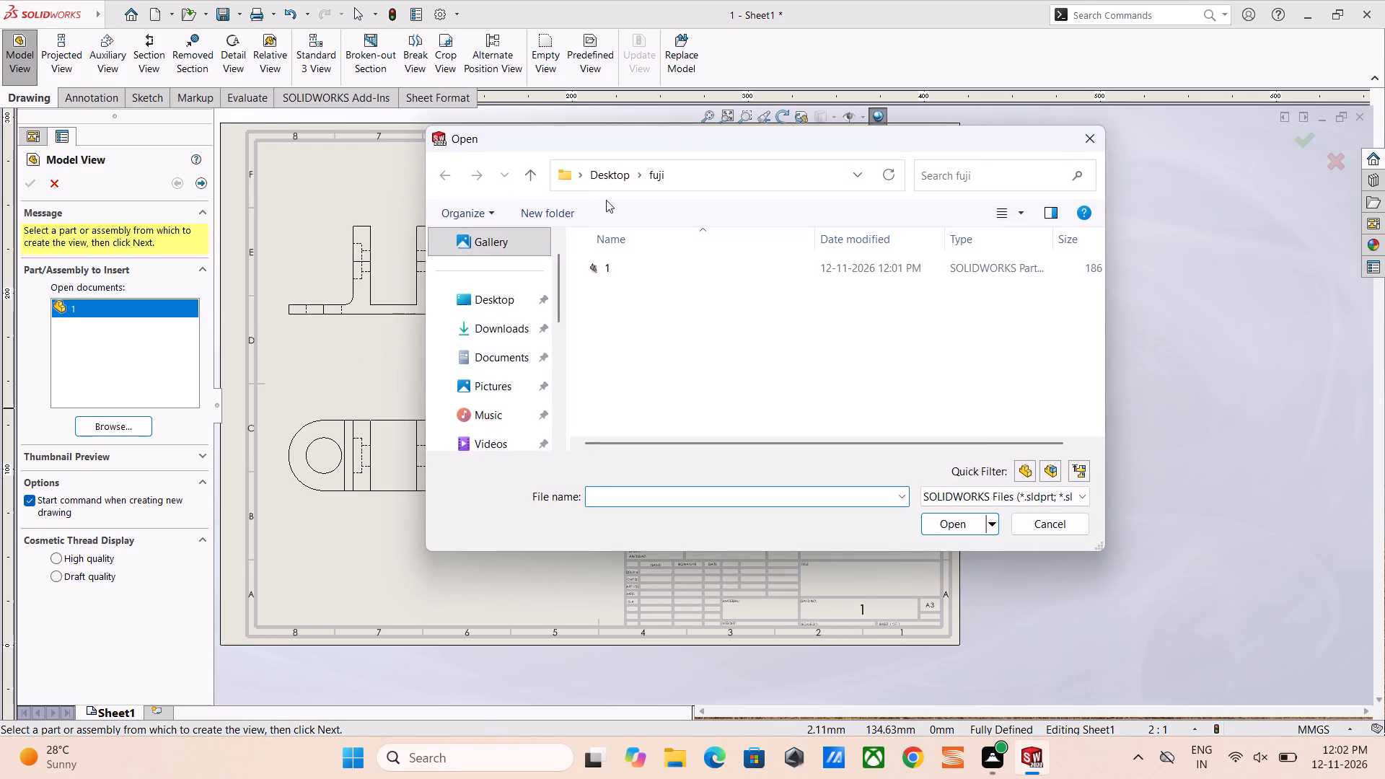
{"action": "left_click", "coordinate": [641, 263]}
{"action": "left_click", "coordinate": [955, 524]}
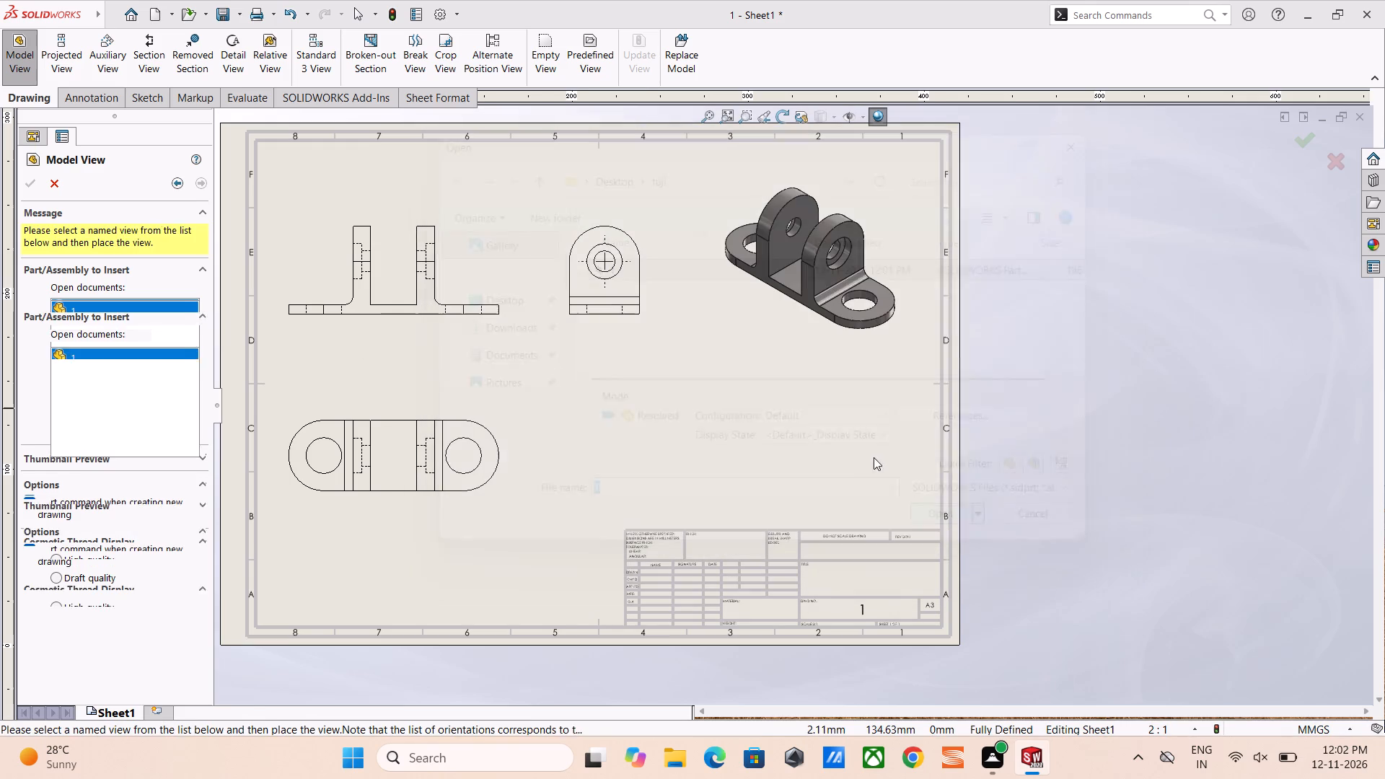
{"action": "left_click", "coordinate": [124, 433]}
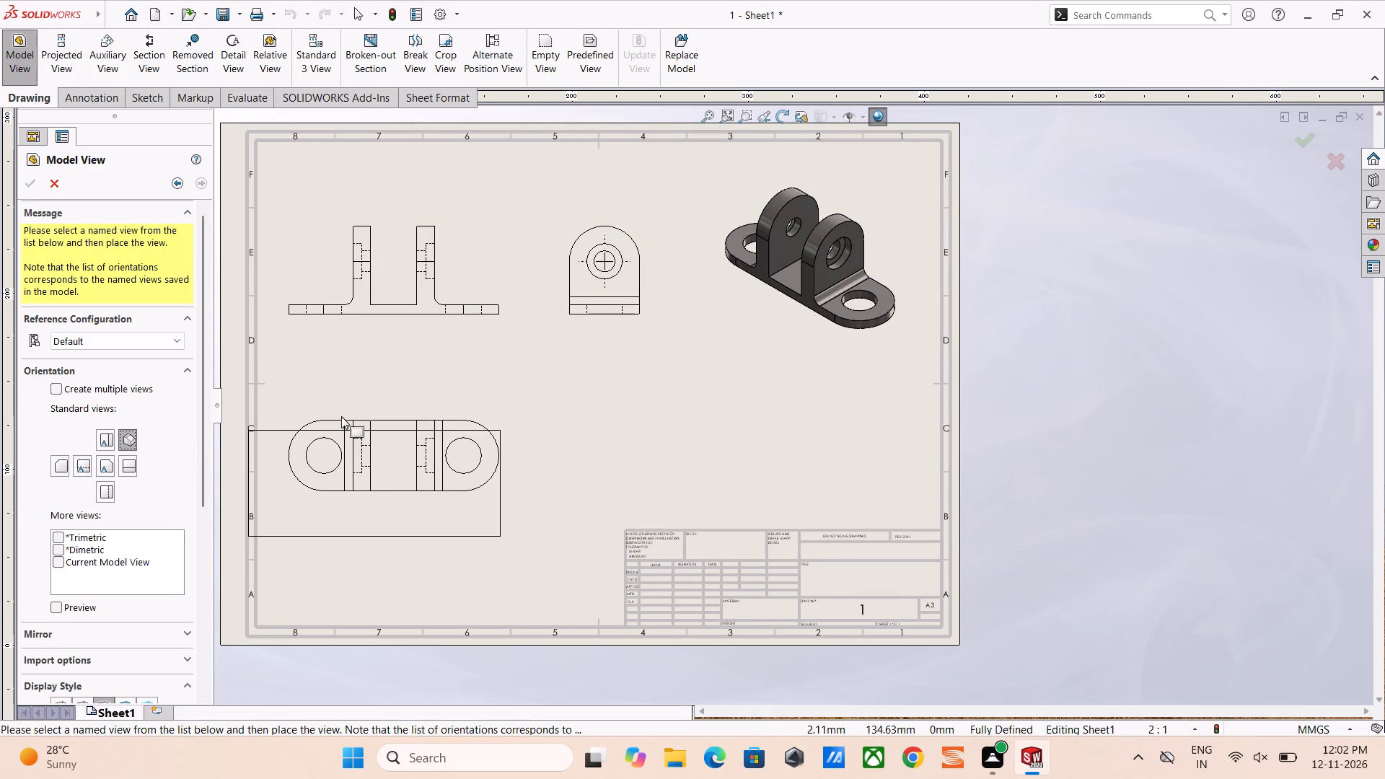
{"action": "left_click", "coordinate": [799, 426]}
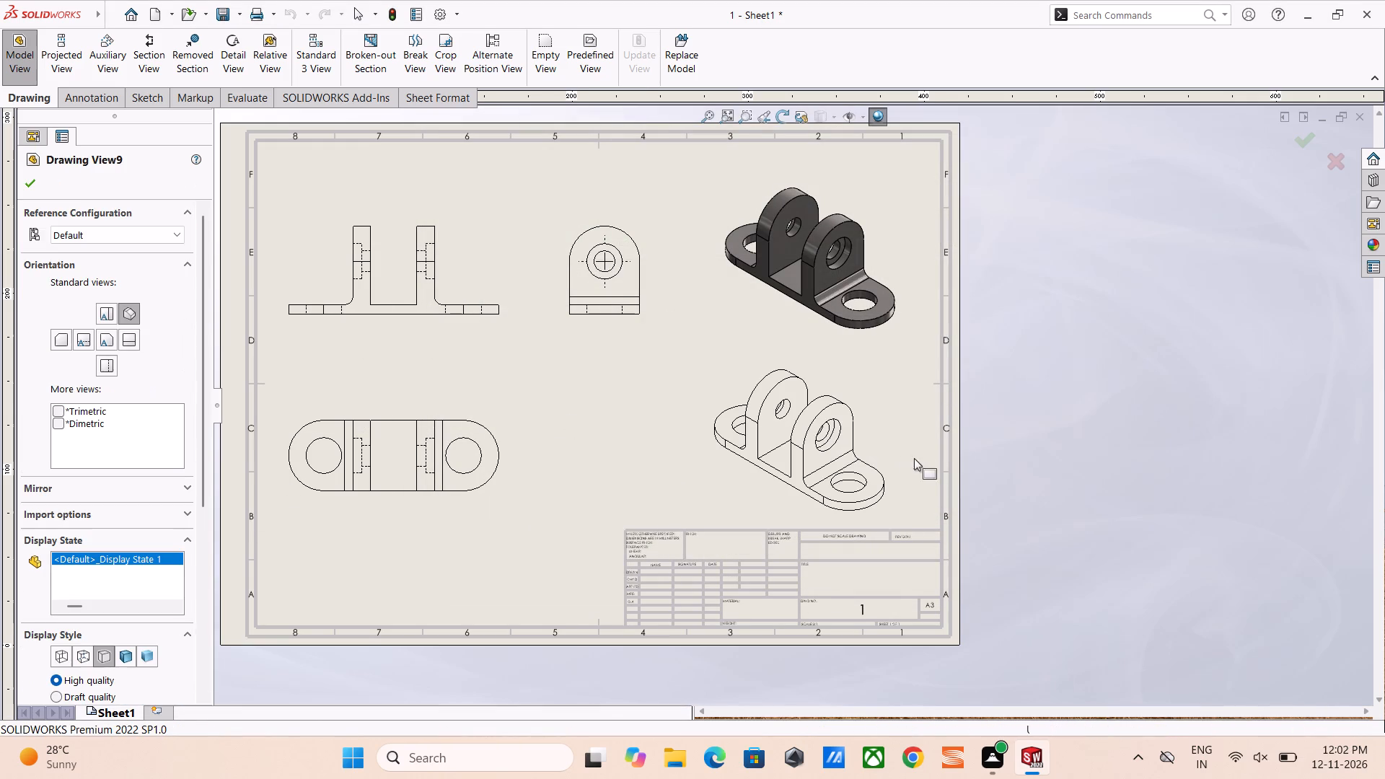
{"action": "left_click", "coordinate": [89, 656]}
{"action": "left_click", "coordinate": [1028, 431]}
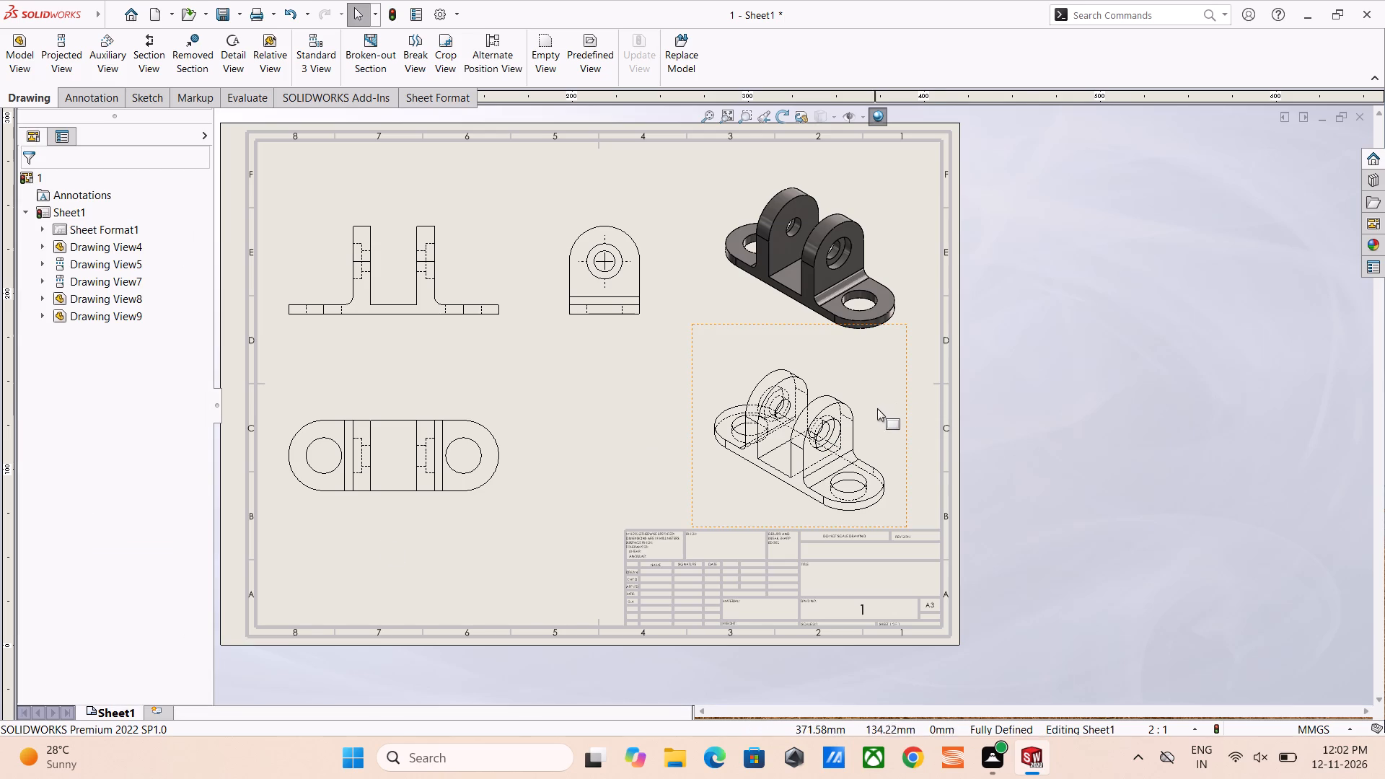
Move the hidden-line isometric view slightly right, between the shaded isometric view and the title block.
{"action": "left_click_drag", "start_coordinate": [908, 448], "coordinate": [938, 445]}
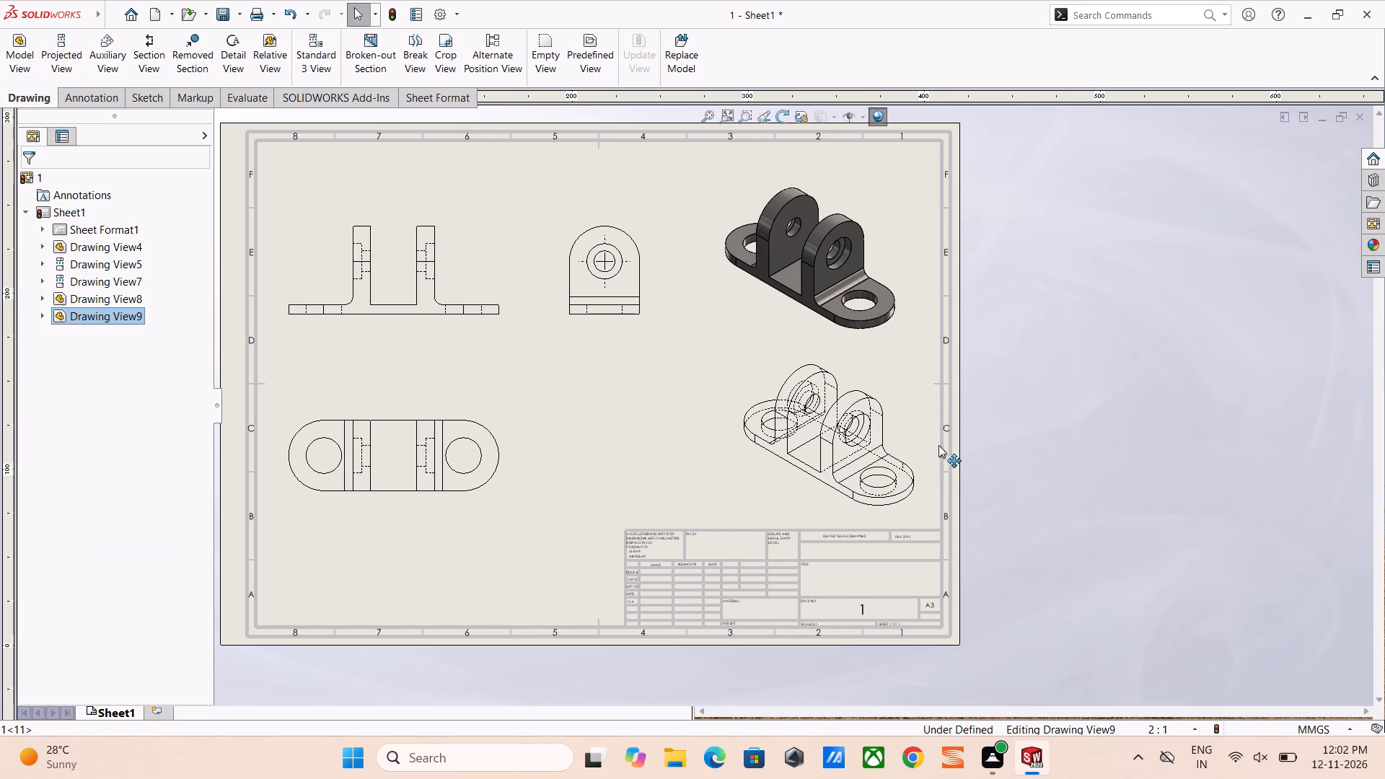
{"action": "left_click_drag", "start_coordinate": [938, 445], "coordinate": [944, 452]}
{"action": "left_click", "coordinate": [1047, 455]}
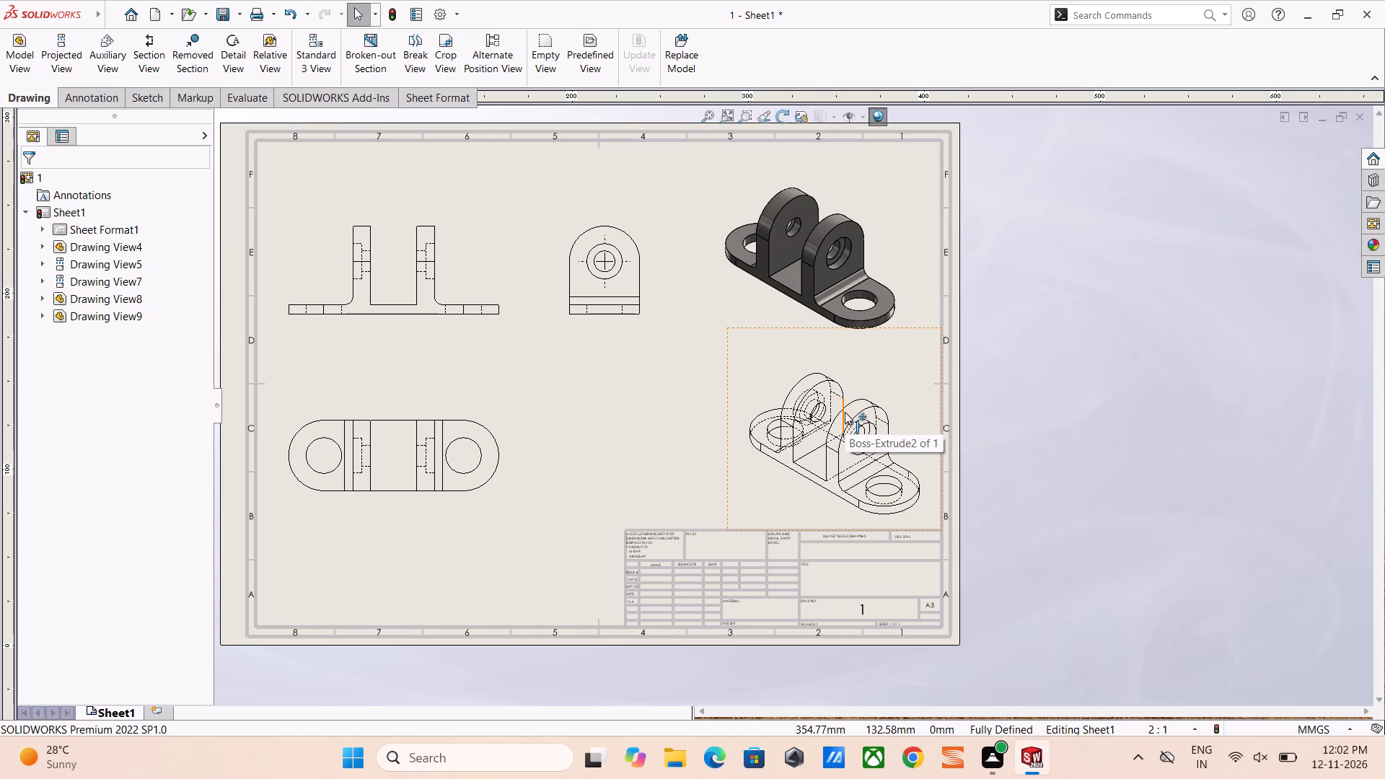
{"action": "left_click", "coordinate": [1031, 395]}
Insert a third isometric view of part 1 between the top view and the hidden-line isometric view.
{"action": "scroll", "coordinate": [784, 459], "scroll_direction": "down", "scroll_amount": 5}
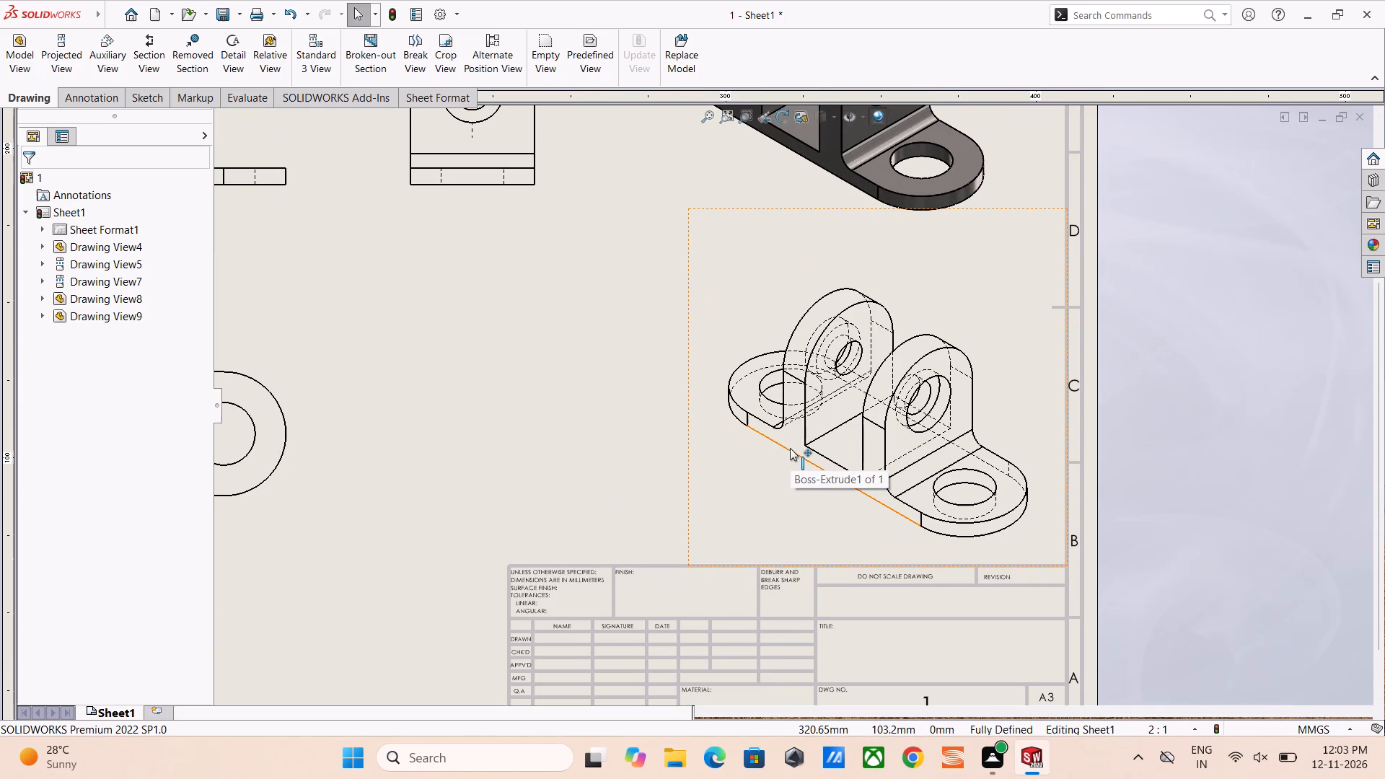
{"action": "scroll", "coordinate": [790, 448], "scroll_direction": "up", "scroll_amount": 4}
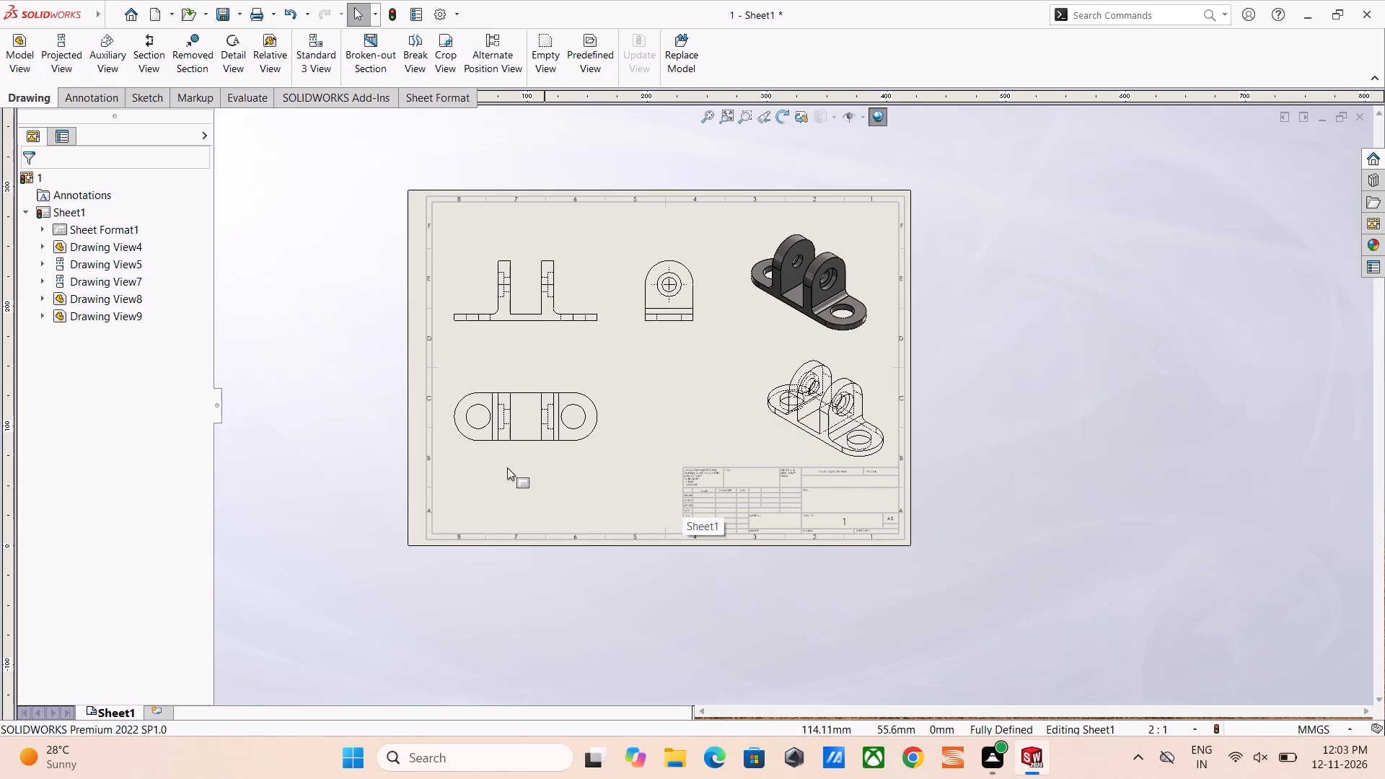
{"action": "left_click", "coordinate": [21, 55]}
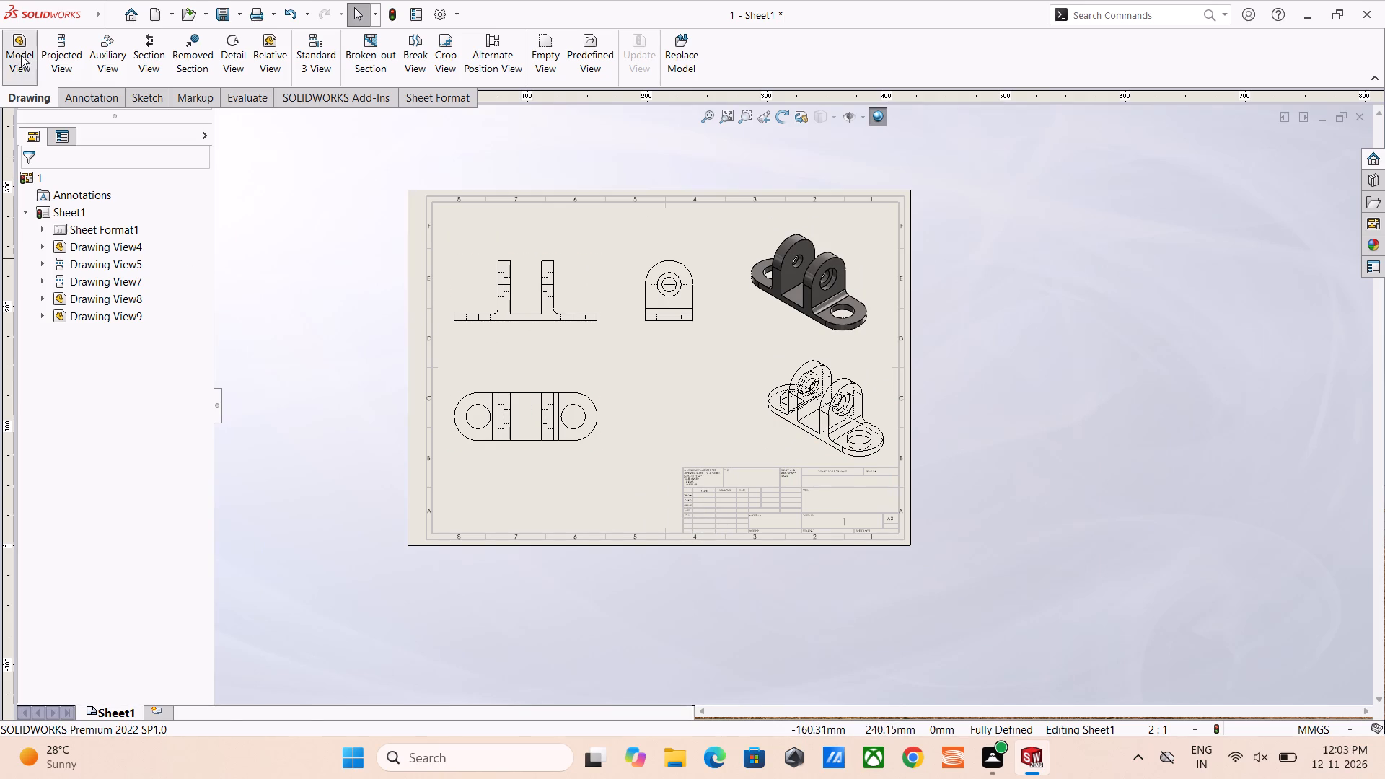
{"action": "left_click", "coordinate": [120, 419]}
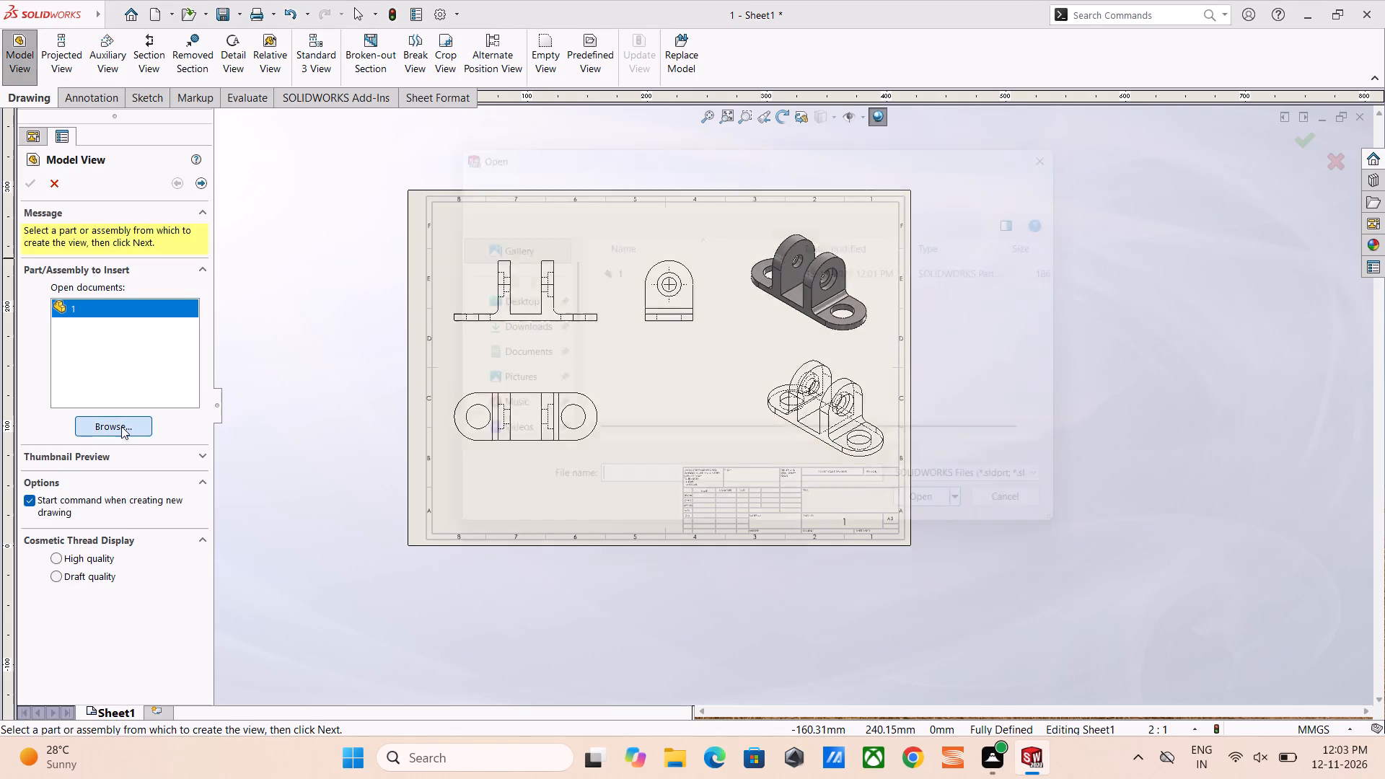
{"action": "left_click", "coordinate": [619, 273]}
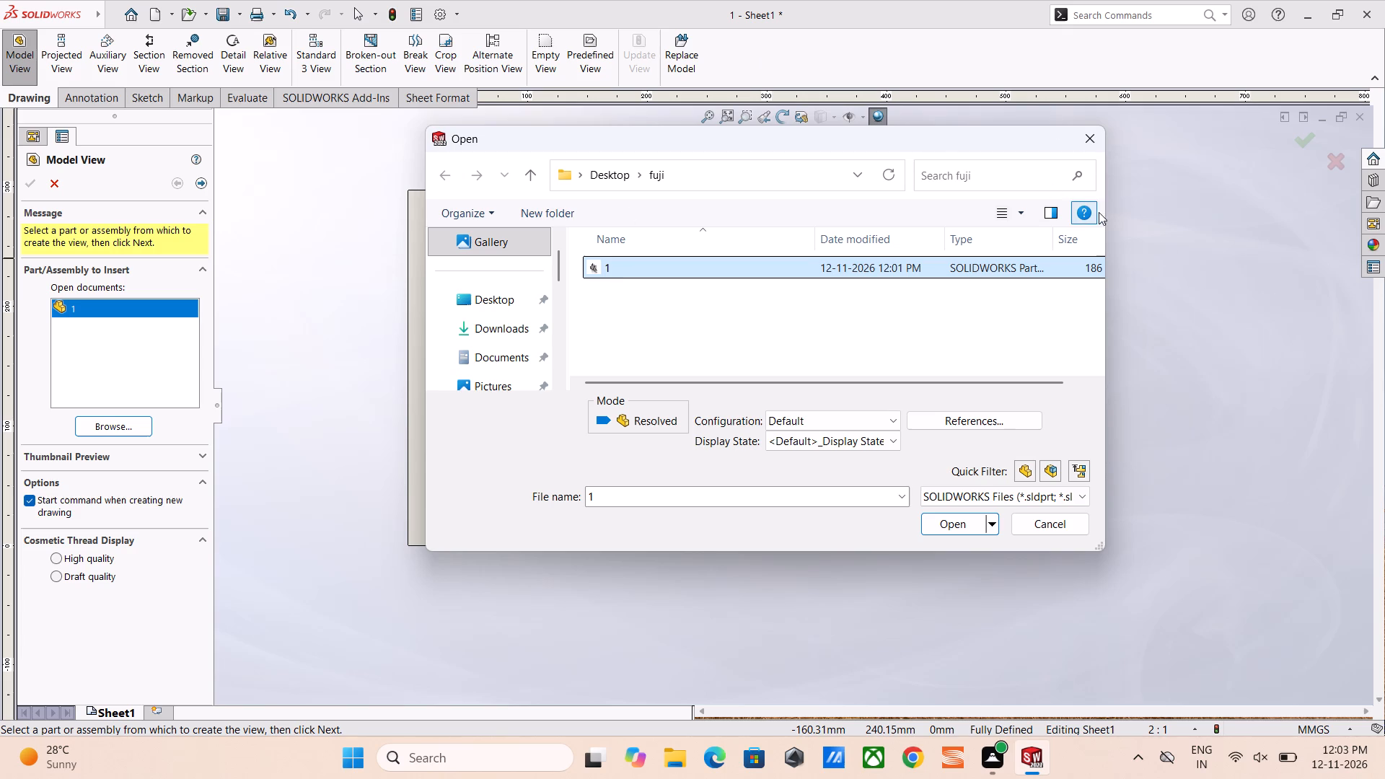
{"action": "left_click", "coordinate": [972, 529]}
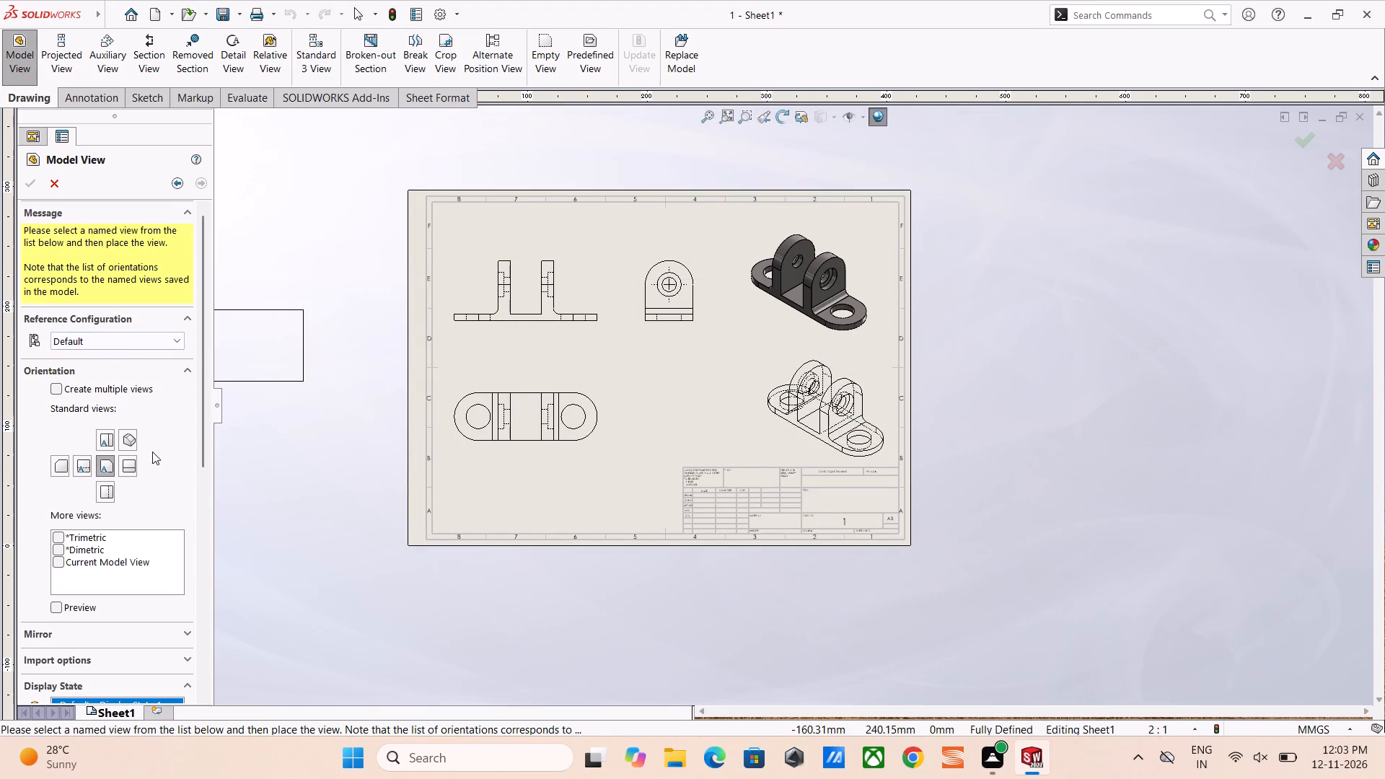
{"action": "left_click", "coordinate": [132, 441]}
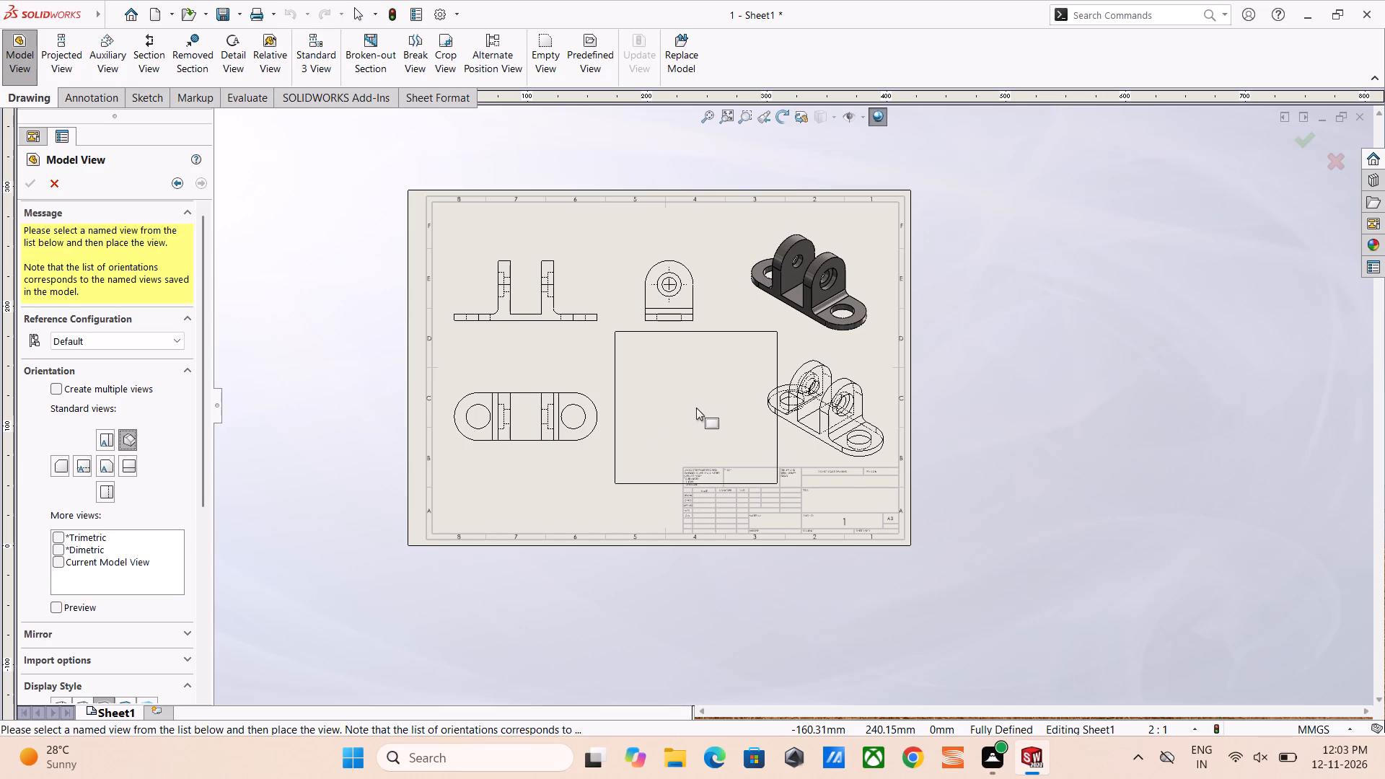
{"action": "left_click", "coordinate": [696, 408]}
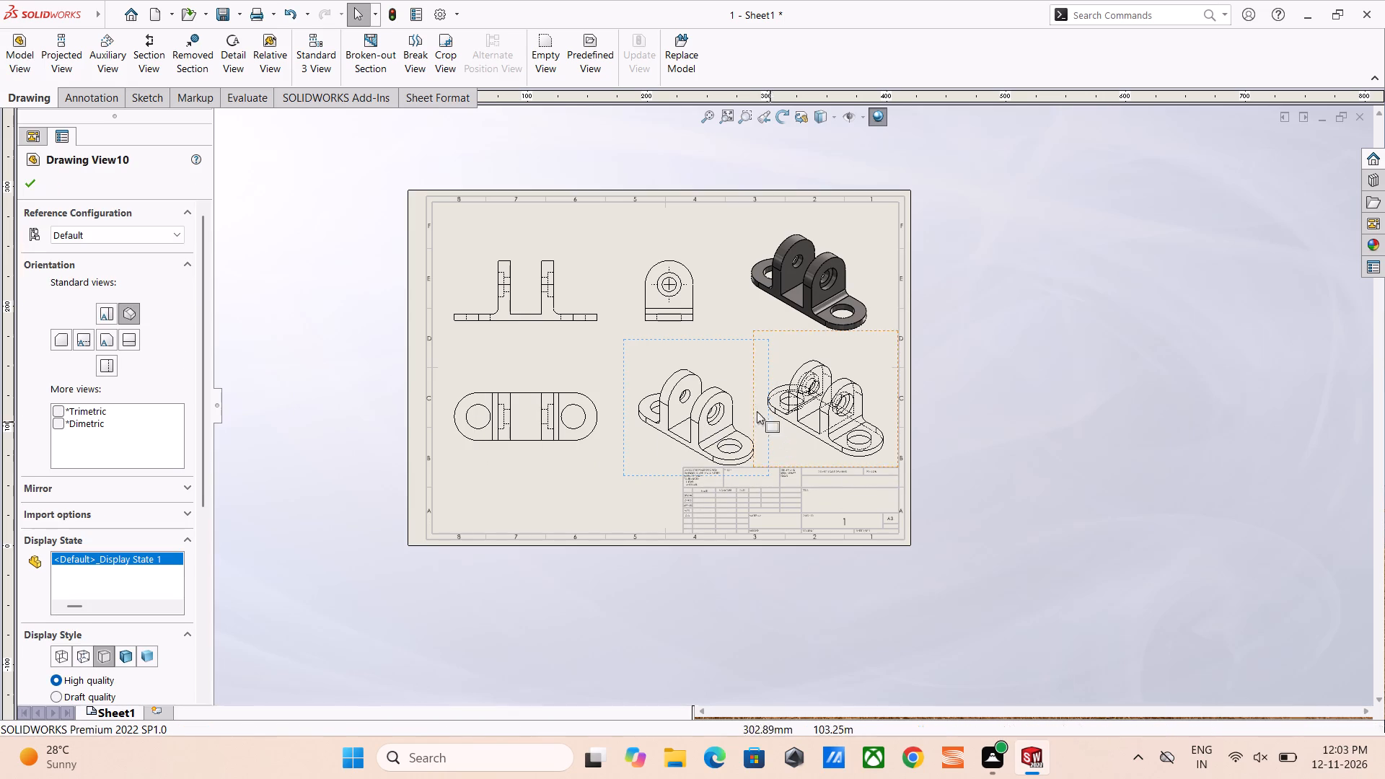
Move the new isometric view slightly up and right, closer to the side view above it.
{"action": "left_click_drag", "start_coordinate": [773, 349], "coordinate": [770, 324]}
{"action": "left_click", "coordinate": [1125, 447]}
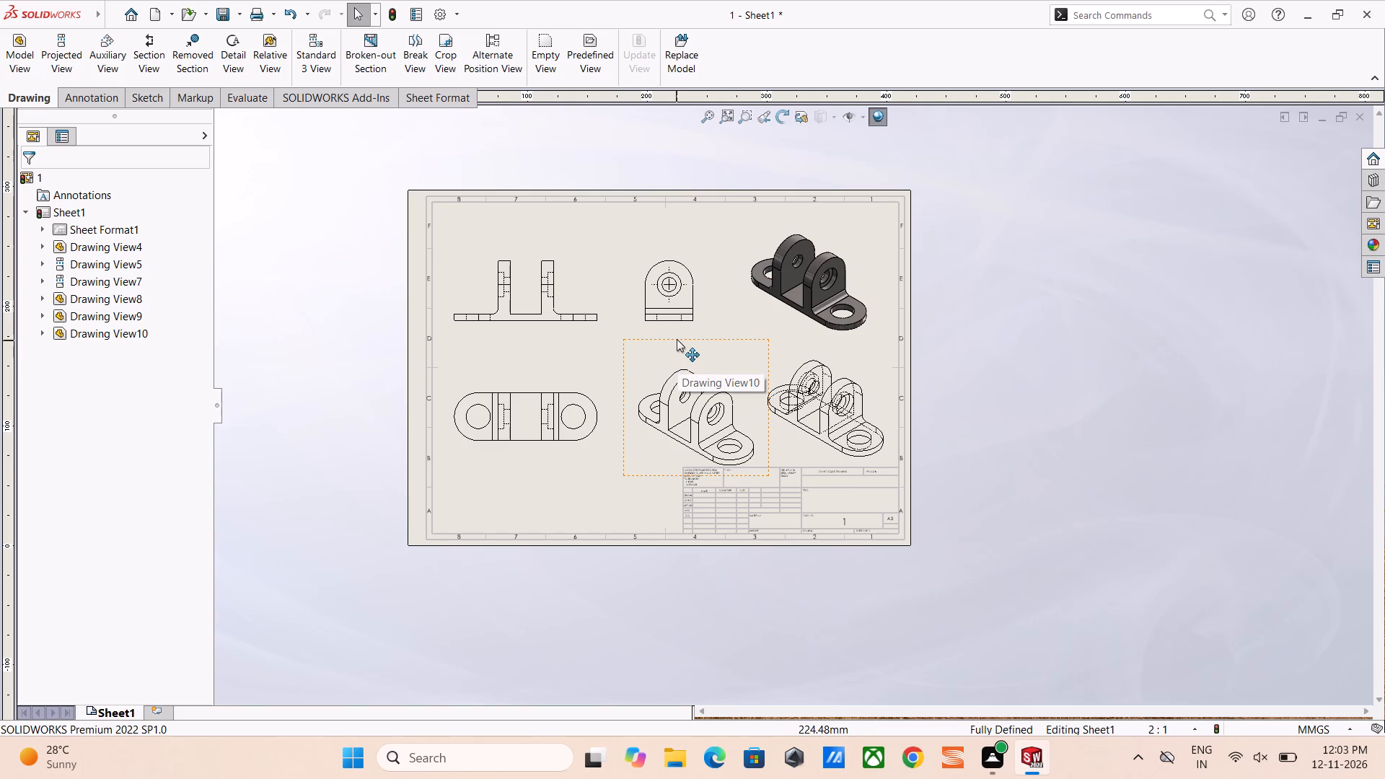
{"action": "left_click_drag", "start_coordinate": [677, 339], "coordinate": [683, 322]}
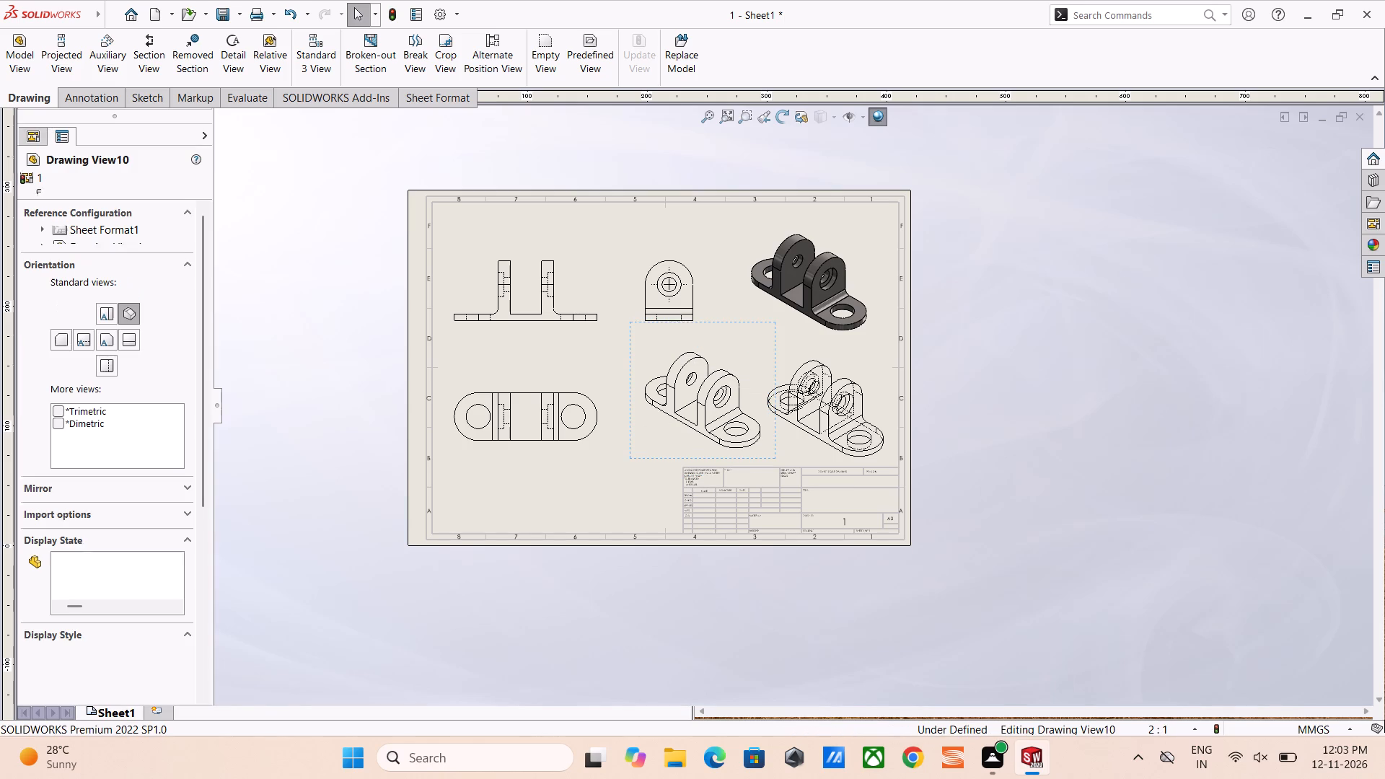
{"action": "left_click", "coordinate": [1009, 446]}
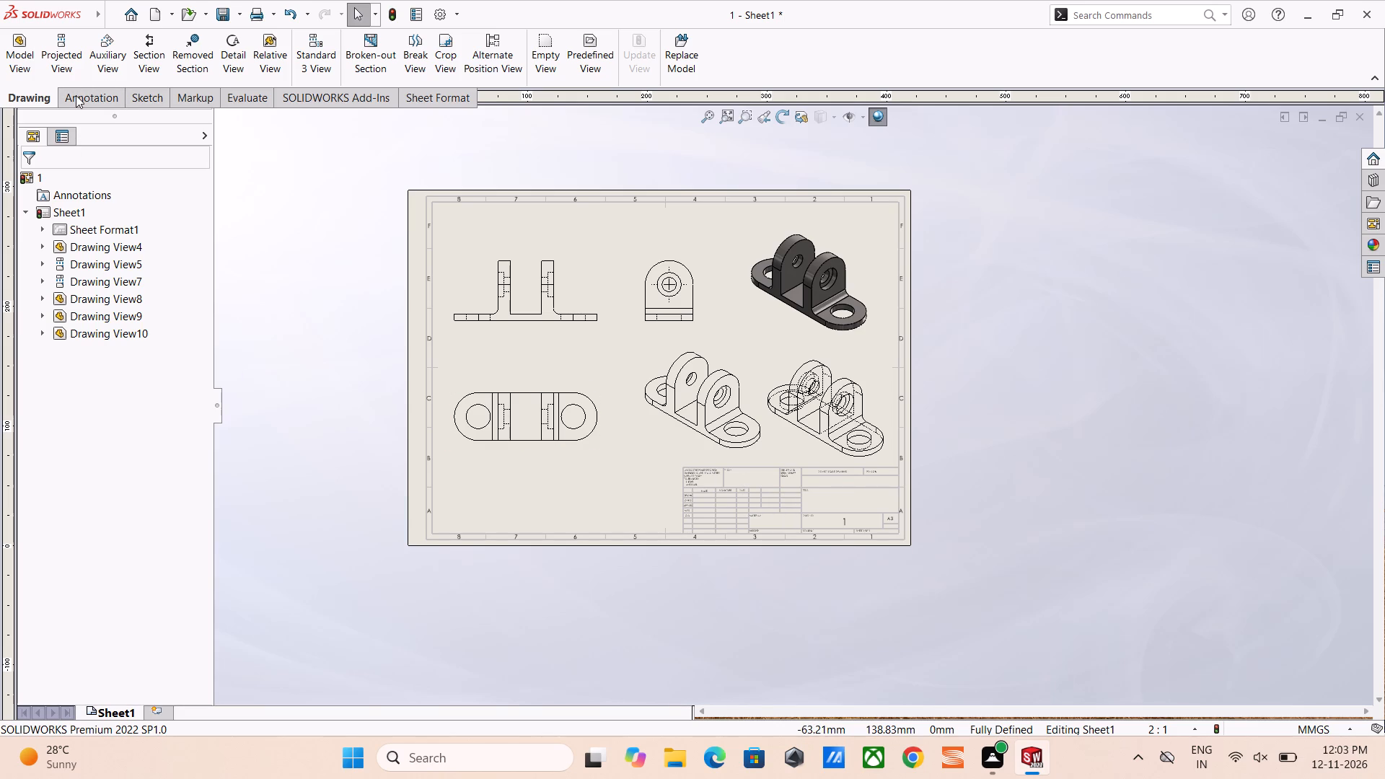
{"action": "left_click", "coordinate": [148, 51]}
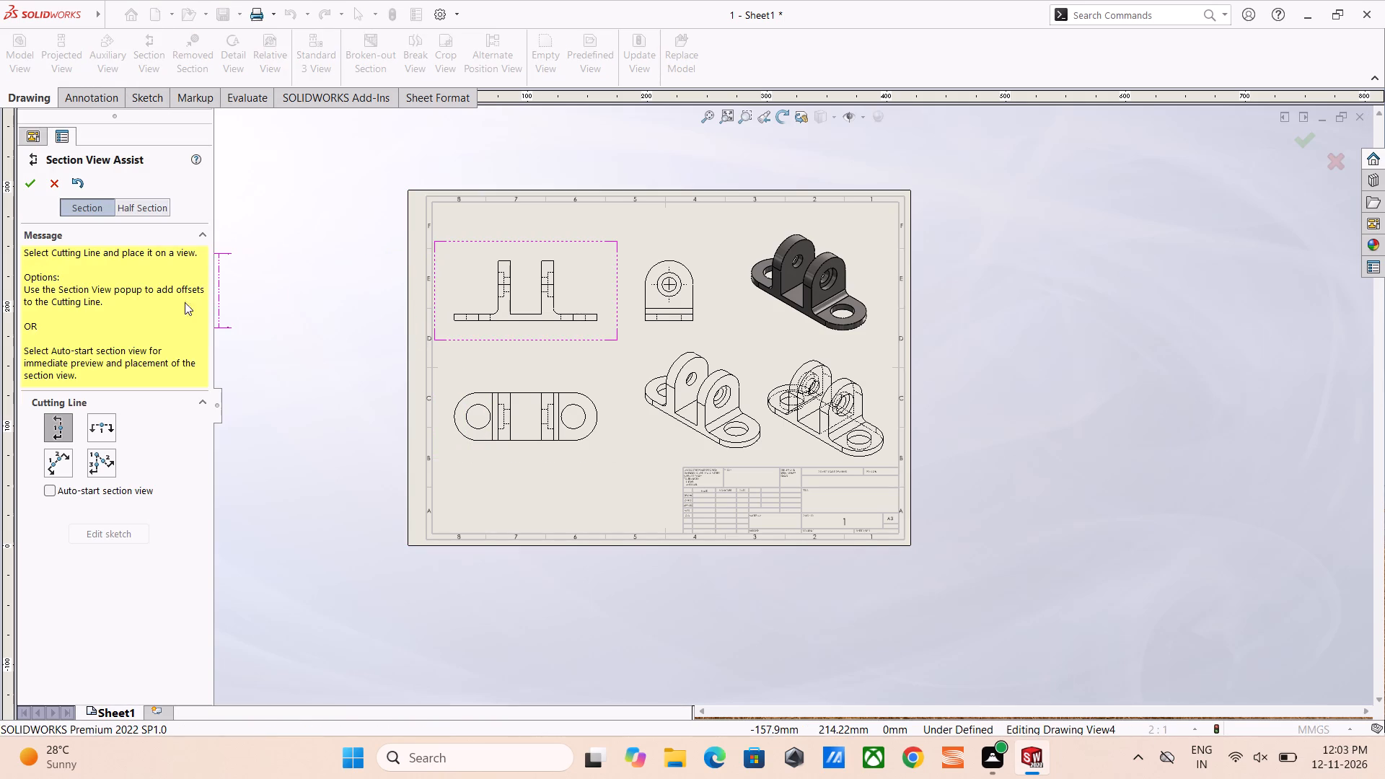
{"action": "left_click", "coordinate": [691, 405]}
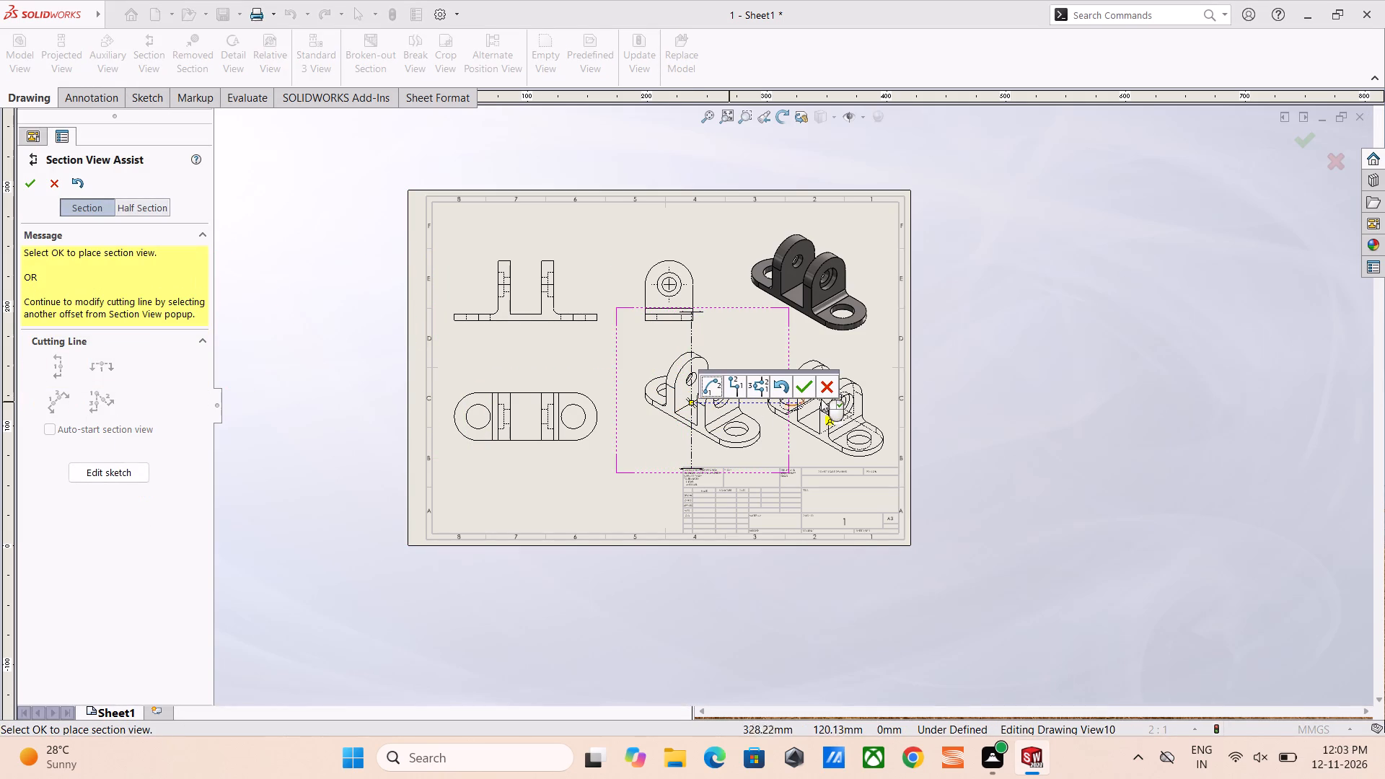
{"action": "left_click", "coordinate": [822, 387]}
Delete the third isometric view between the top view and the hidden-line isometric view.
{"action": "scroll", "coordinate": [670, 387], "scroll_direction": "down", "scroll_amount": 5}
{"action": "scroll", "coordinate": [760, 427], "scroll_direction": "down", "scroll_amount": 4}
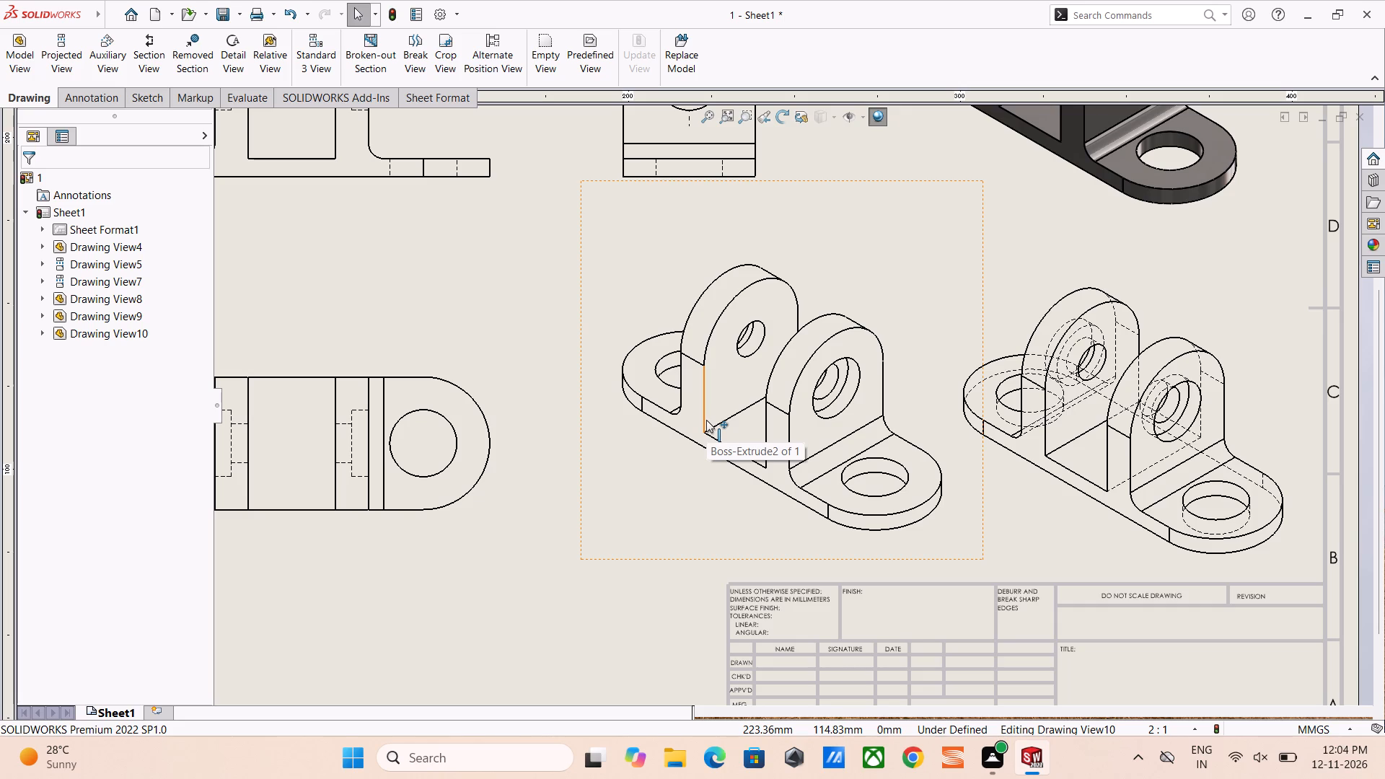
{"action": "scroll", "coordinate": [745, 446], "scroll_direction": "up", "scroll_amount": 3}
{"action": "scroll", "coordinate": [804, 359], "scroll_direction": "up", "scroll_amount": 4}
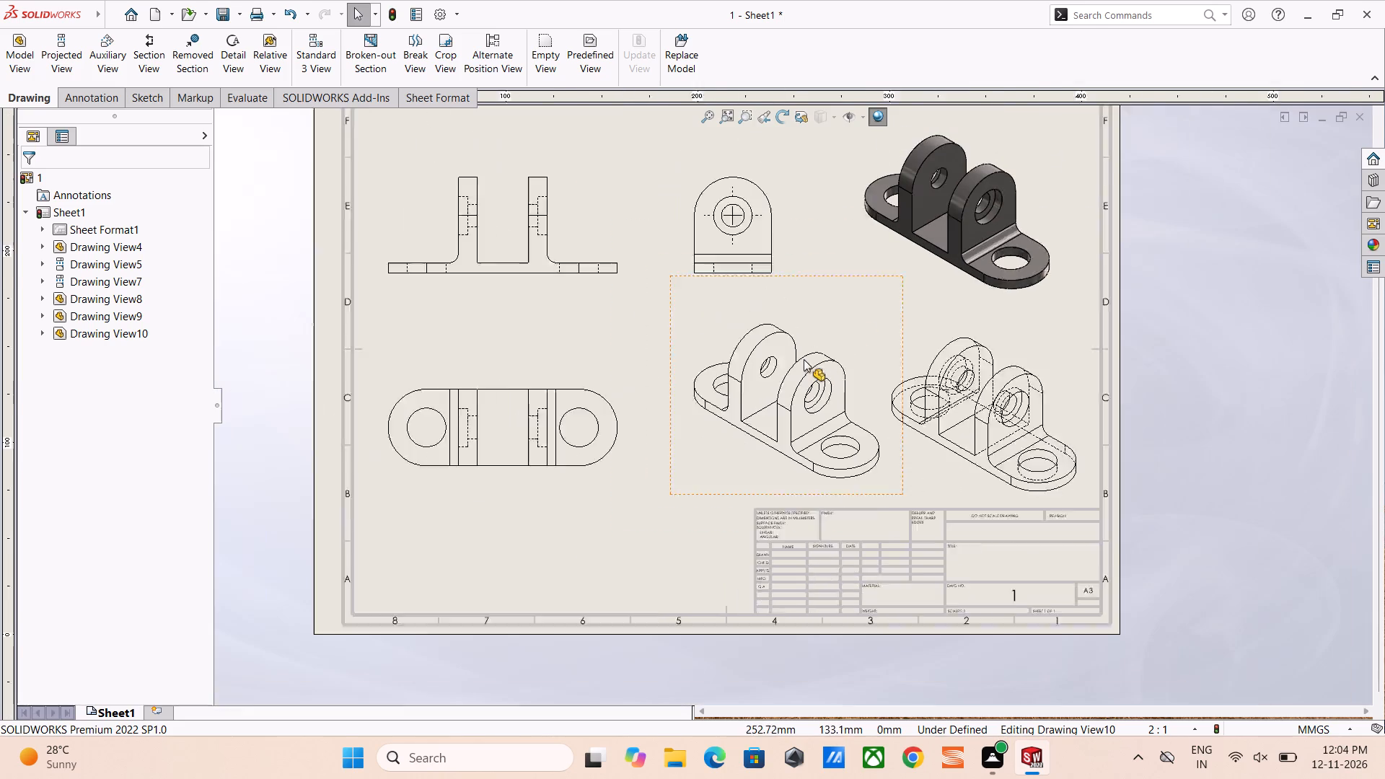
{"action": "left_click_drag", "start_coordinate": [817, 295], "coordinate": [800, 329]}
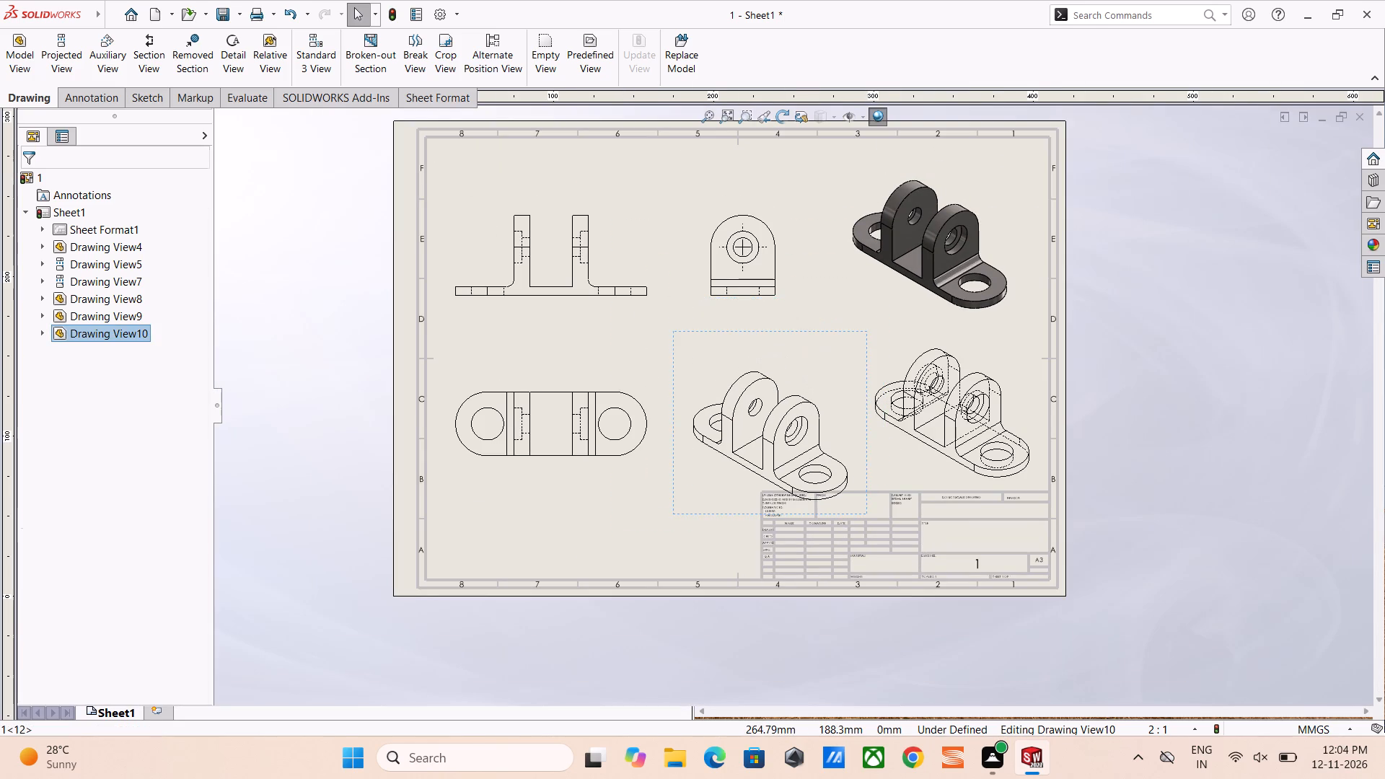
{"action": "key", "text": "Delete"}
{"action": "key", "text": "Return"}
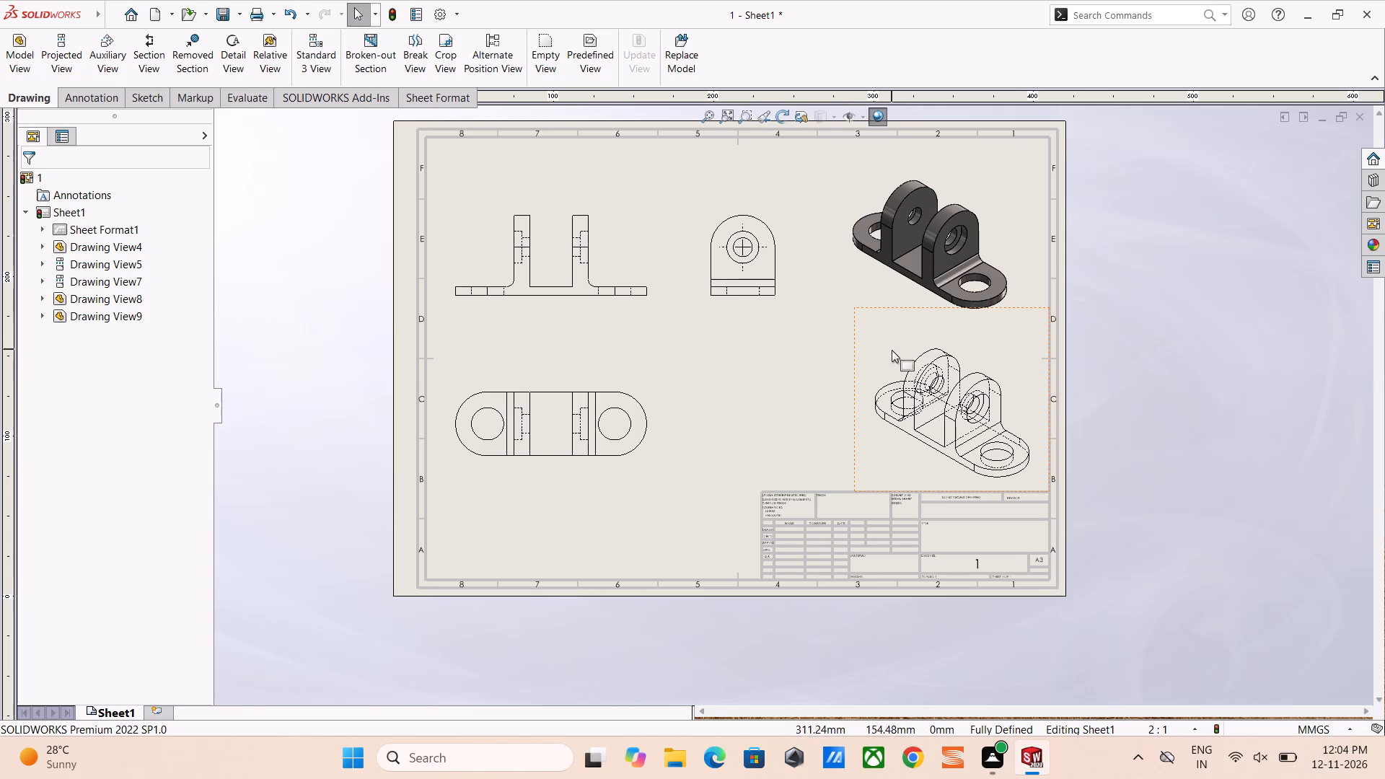
Move the hidden-line isometric view left into the freed space, just above the left part of the title block.
{"action": "left_click_drag", "start_coordinate": [852, 393], "coordinate": [714, 385]}
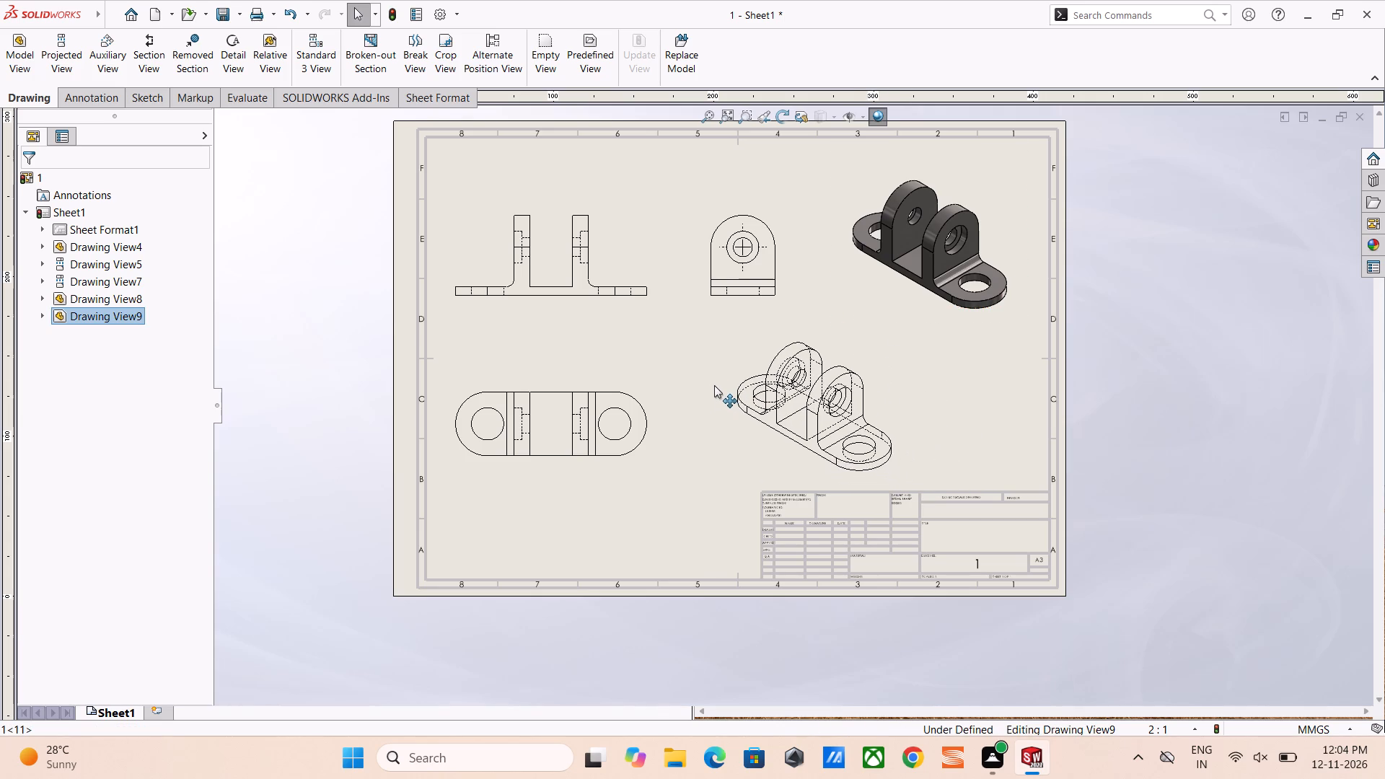
{"action": "left_click_drag", "start_coordinate": [714, 385], "coordinate": [710, 379]}
{"action": "left_click_drag", "start_coordinate": [906, 375], "coordinate": [943, 389]}
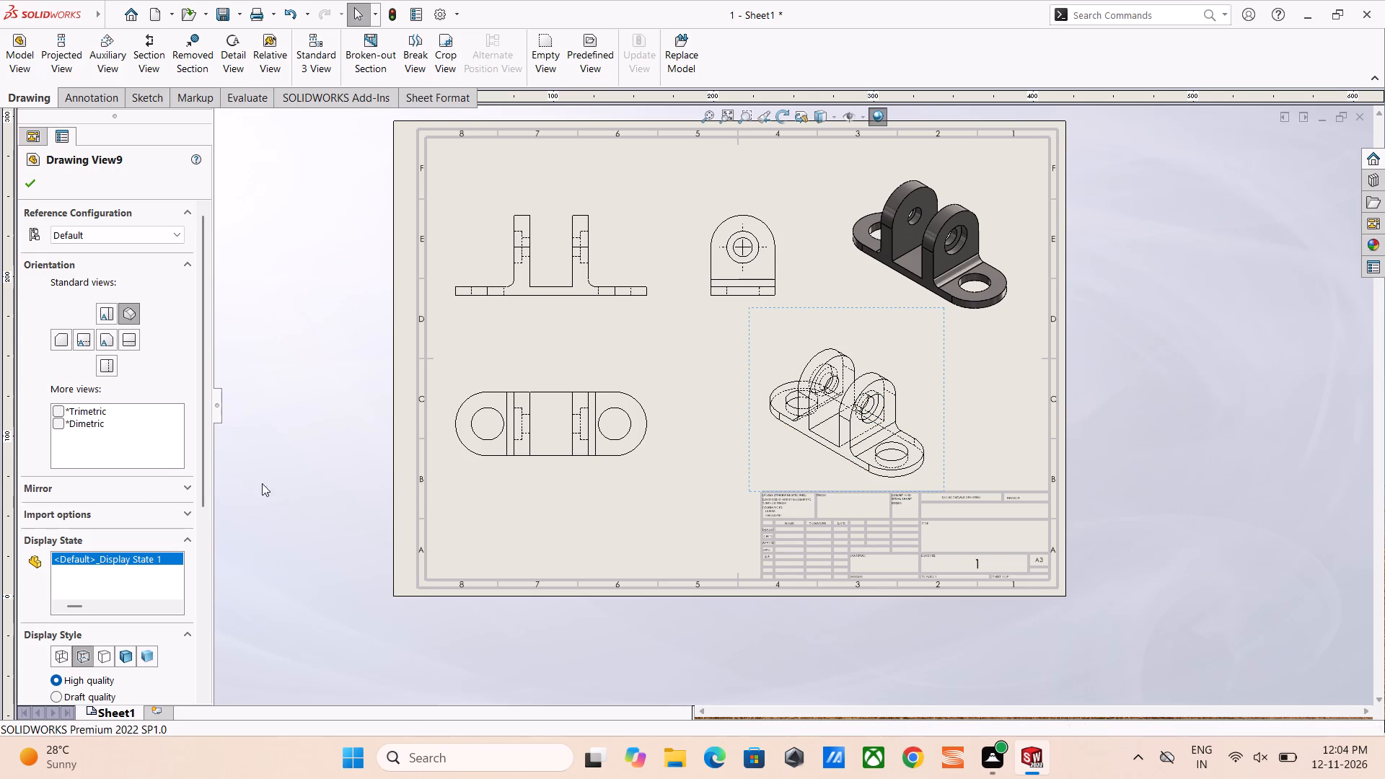
{"action": "left_click", "coordinate": [321, 392]}
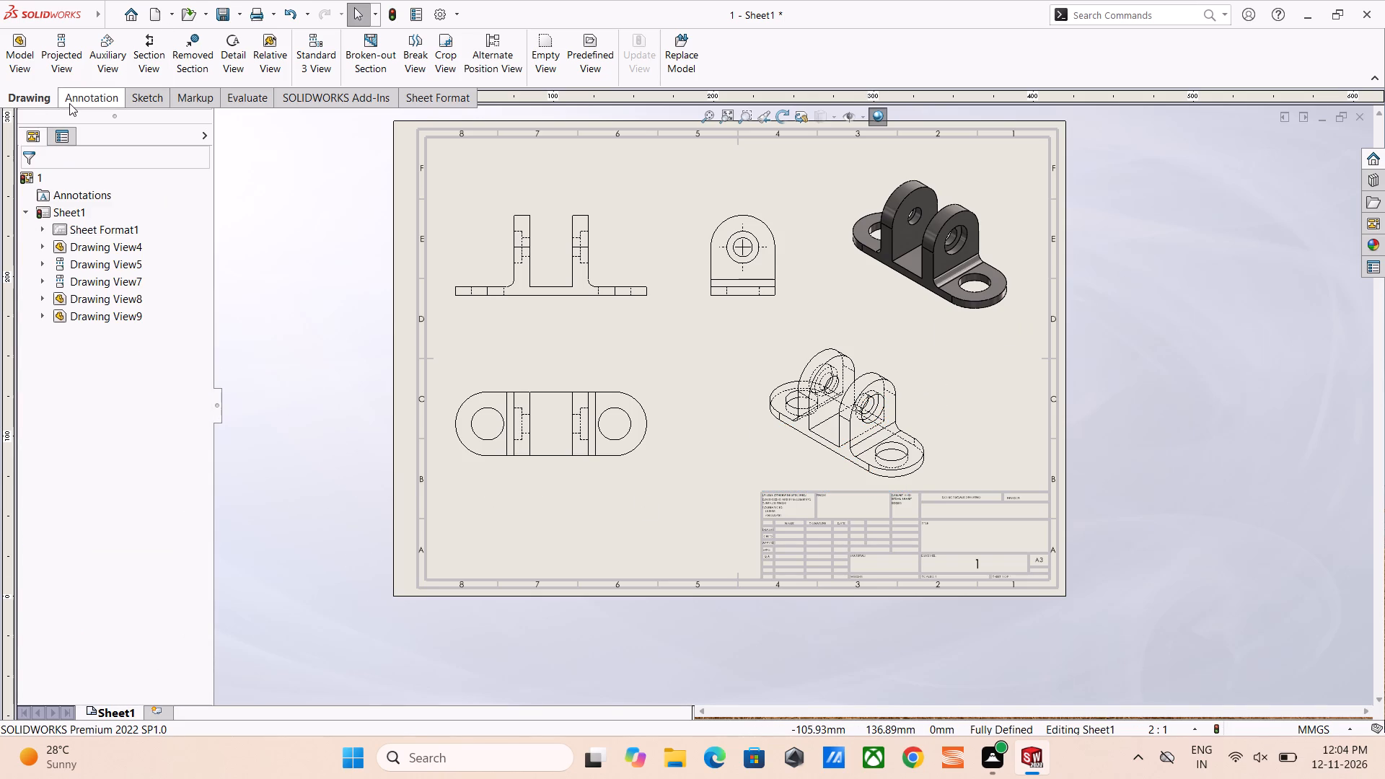
Dimension the left lug's thickness in the front view with Smart Dimension, placing it above the lug.
{"action": "right_click_drag", "start_coordinate": [352, 276], "coordinate": [357, 266]}
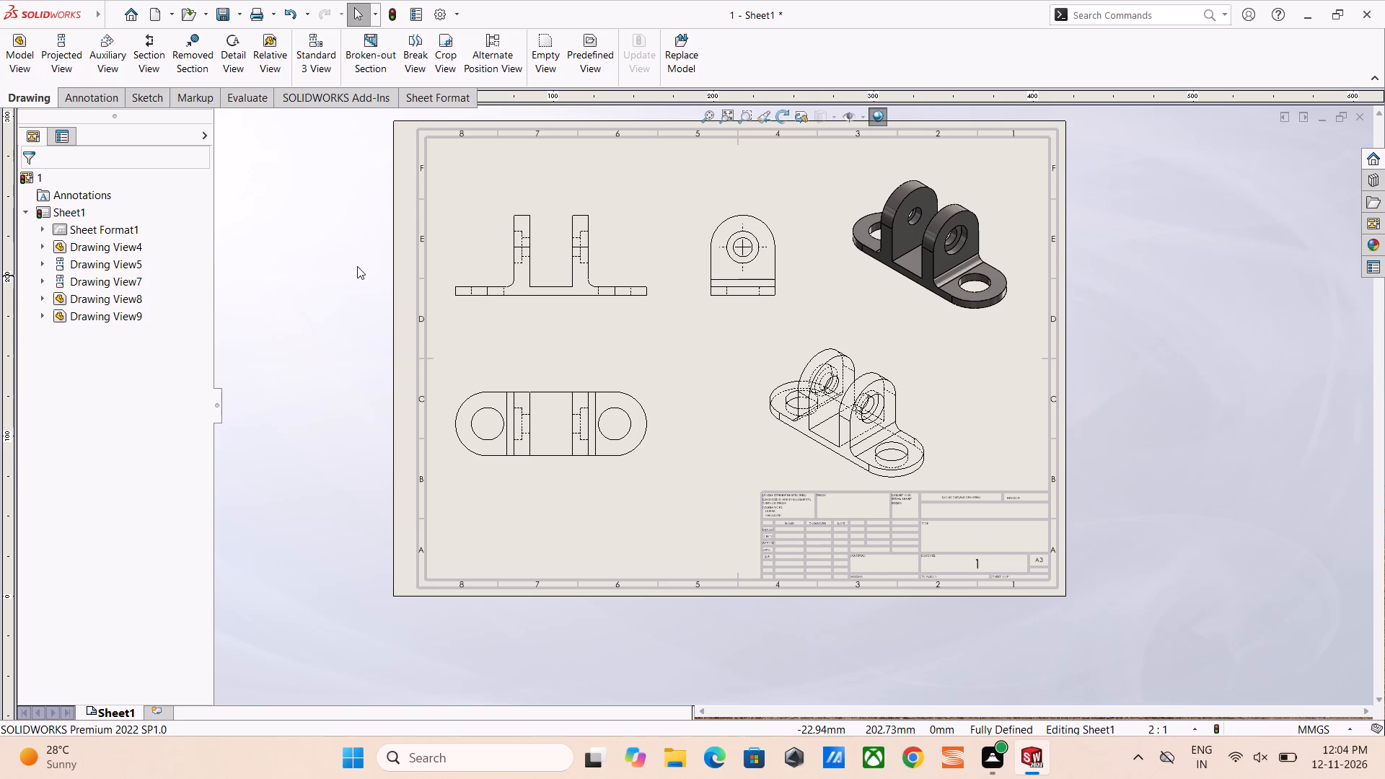
{"action": "right_click_drag", "start_coordinate": [357, 266], "coordinate": [320, 125]}
{"action": "scroll", "coordinate": [589, 239], "scroll_direction": "up", "scroll_amount": 2}
{"action": "scroll", "coordinate": [567, 252], "scroll_direction": "down", "scroll_amount": 5}
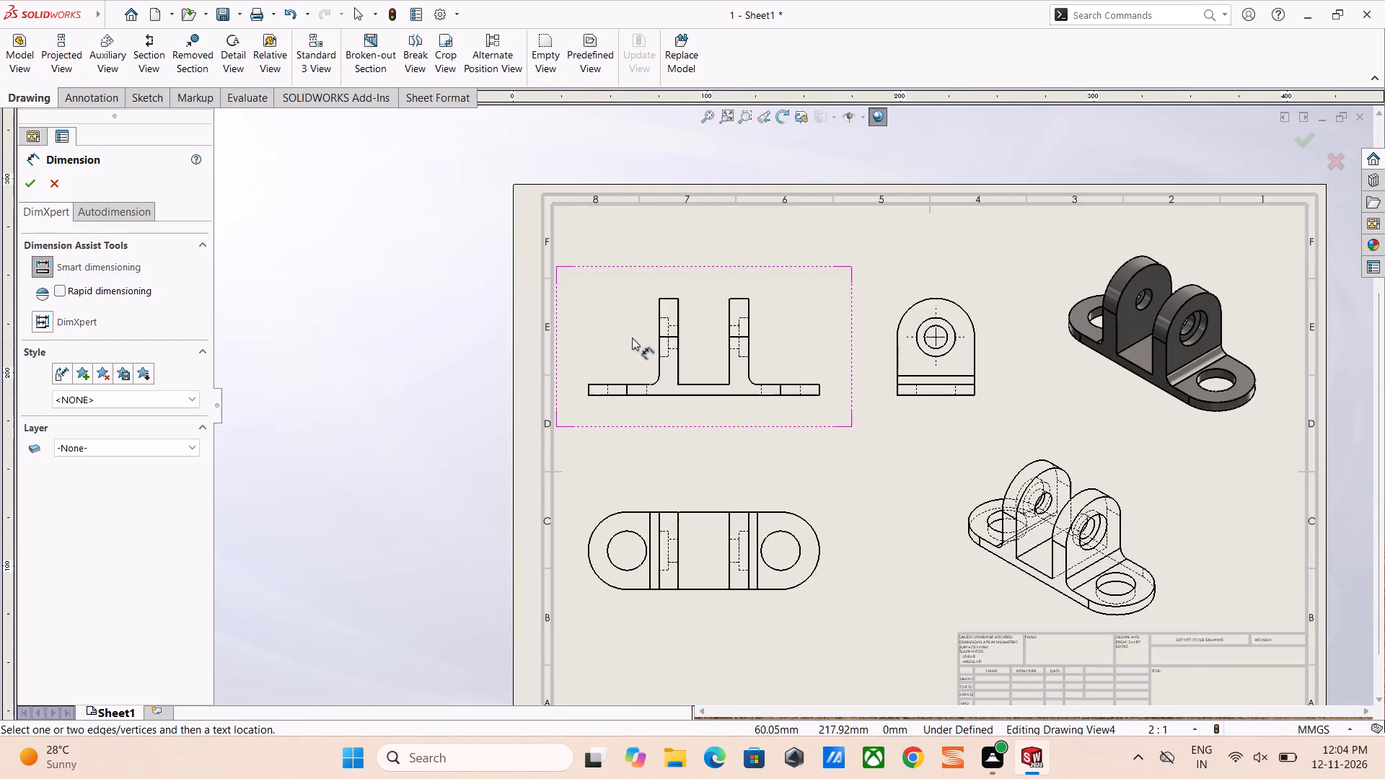
{"action": "scroll", "coordinate": [632, 338], "scroll_direction": "down", "scroll_amount": 4}
{"action": "left_click", "coordinate": [720, 284]}
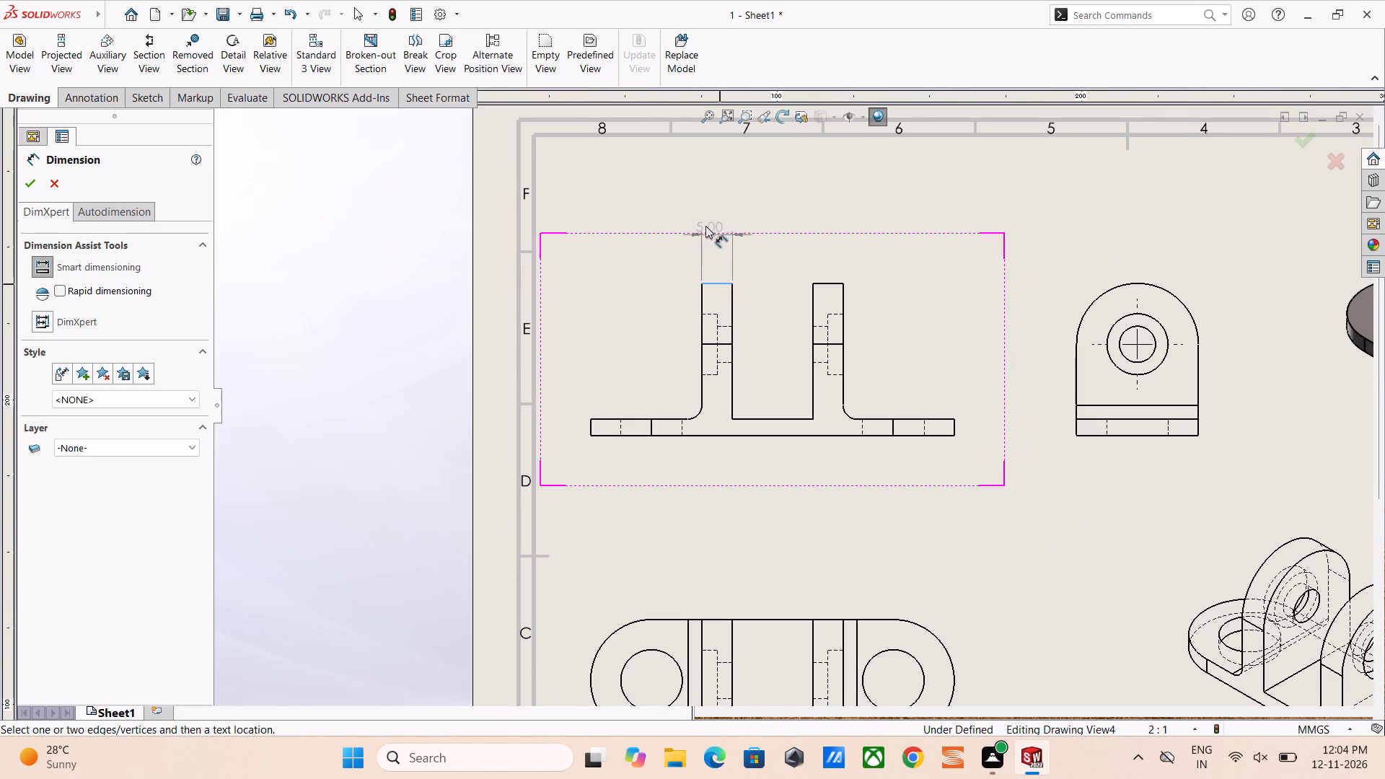
{"action": "left_click", "coordinate": [705, 226]}
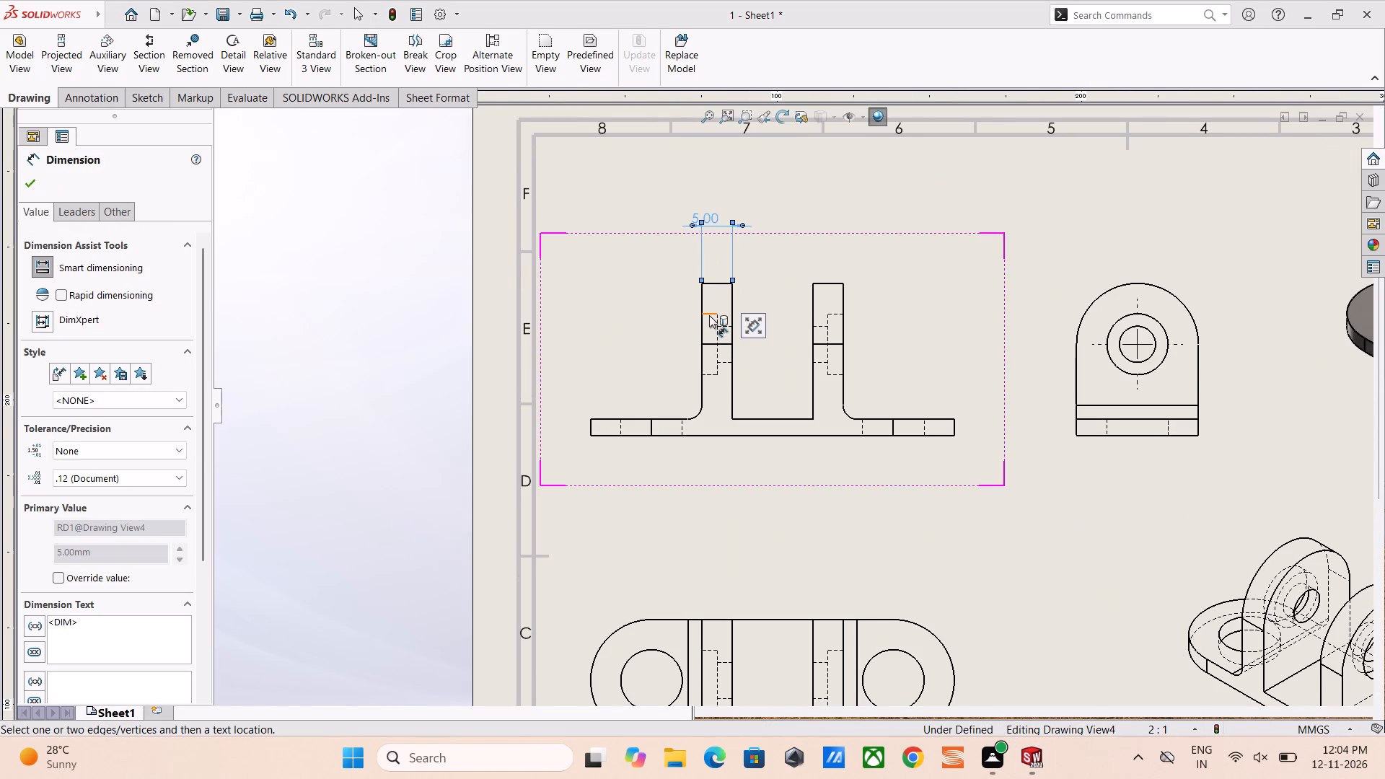
Dimension the left lug's counterbore and smaller hole diameters in the front view, placing them on opposite sides of the lug.
{"action": "left_click", "coordinate": [709, 315]}
{"action": "left_click", "coordinate": [711, 374]}
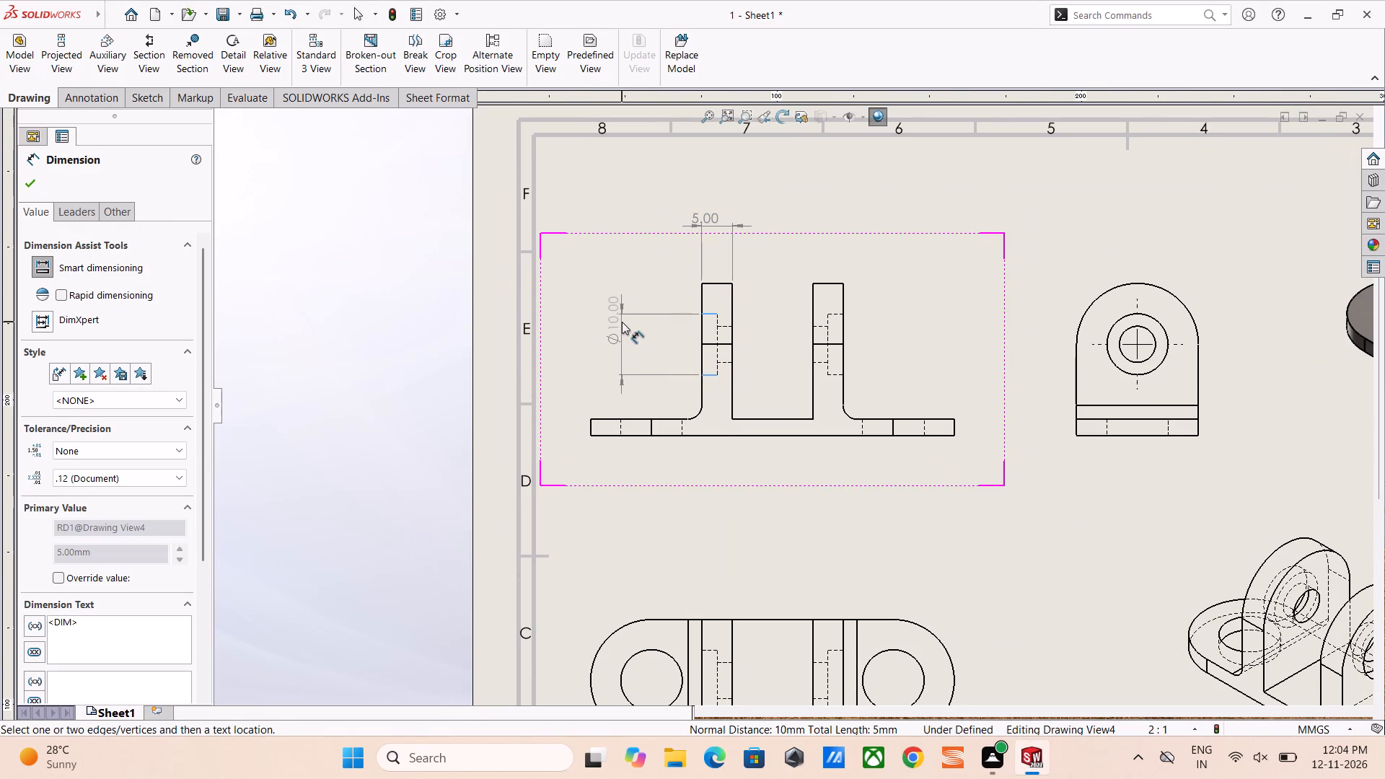
{"action": "left_click", "coordinate": [622, 322]}
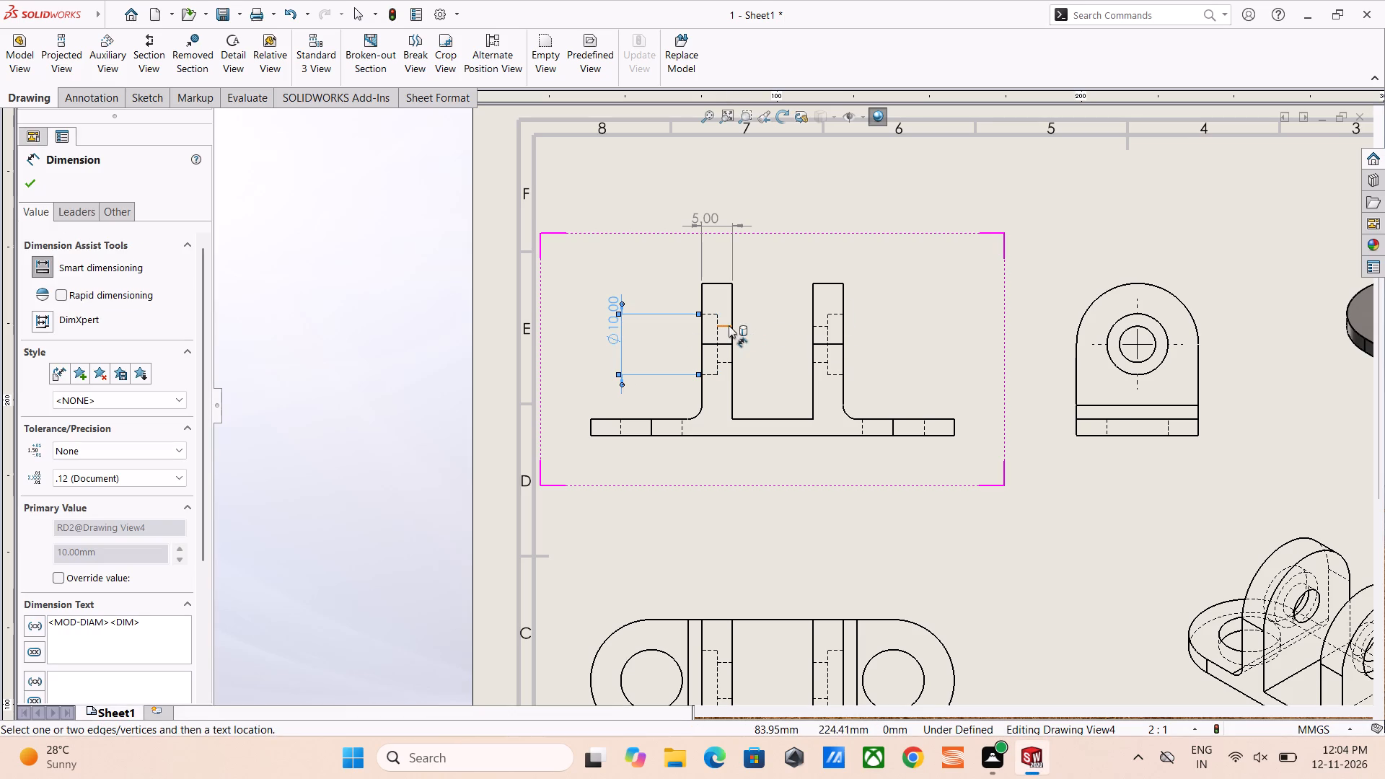
{"action": "left_click", "coordinate": [728, 325]}
{"action": "left_click", "coordinate": [726, 361]}
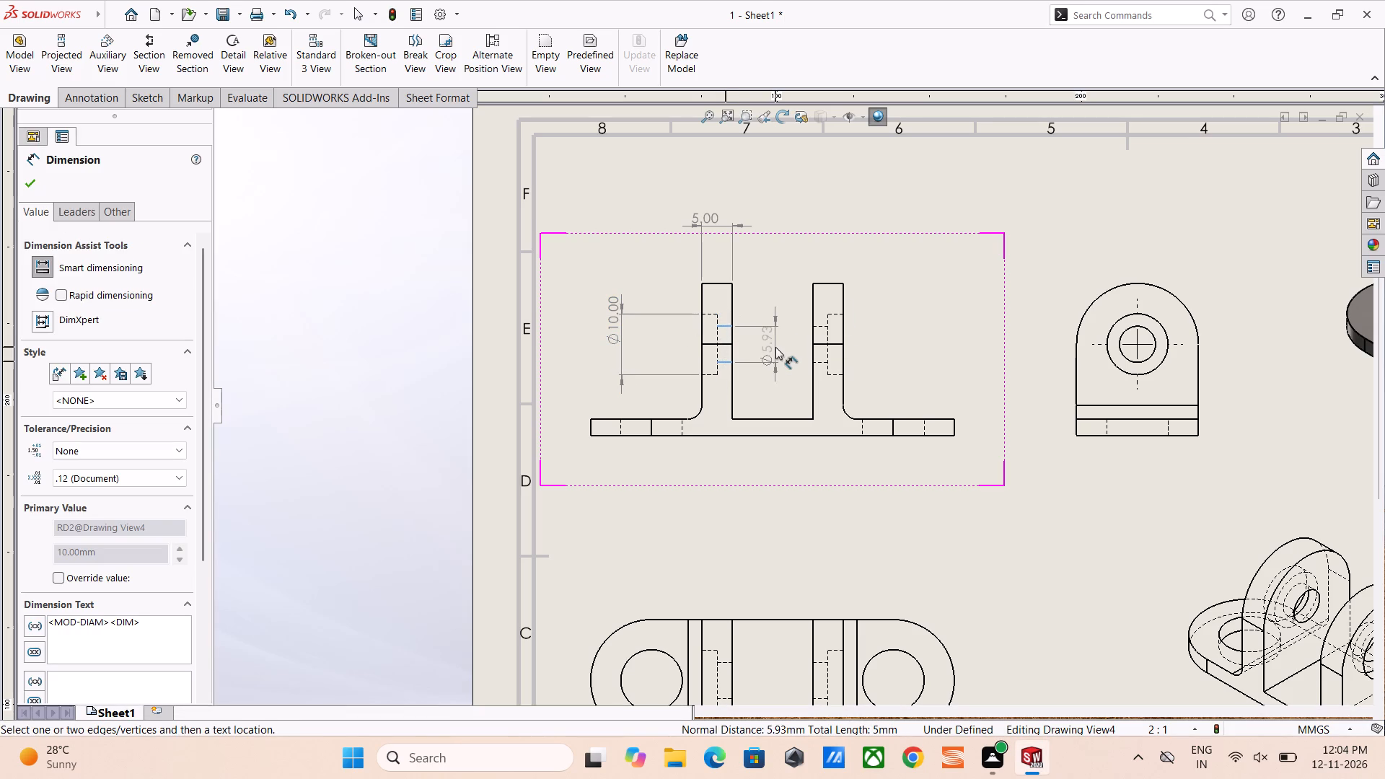
{"action": "left_click", "coordinate": [772, 302]}
Reposition the front view's counterbore diameter dimension slightly lower and the lug thickness dimension slightly higher, centred over the lug.
{"action": "left_click_drag", "start_coordinate": [609, 314], "coordinate": [610, 315]}
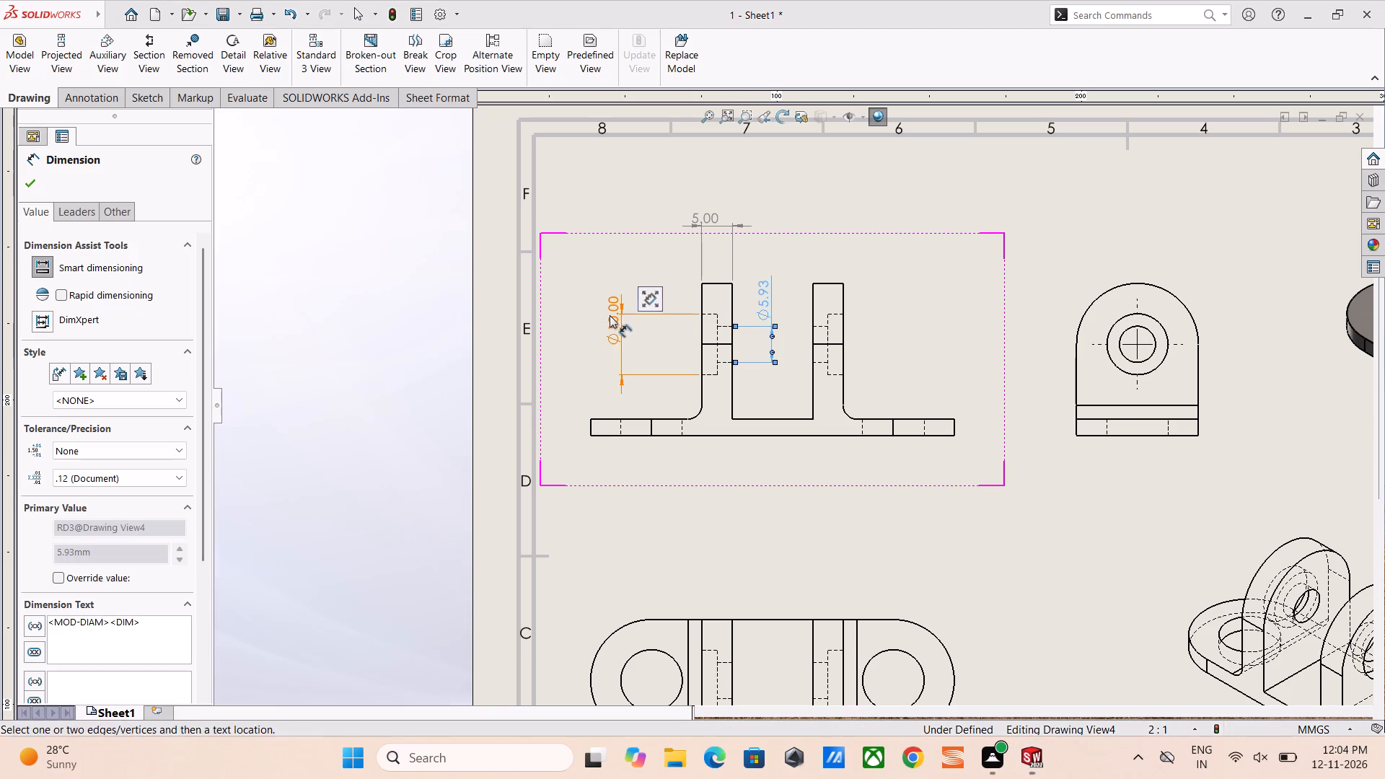
{"action": "left_click_drag", "start_coordinate": [610, 315], "coordinate": [605, 340]}
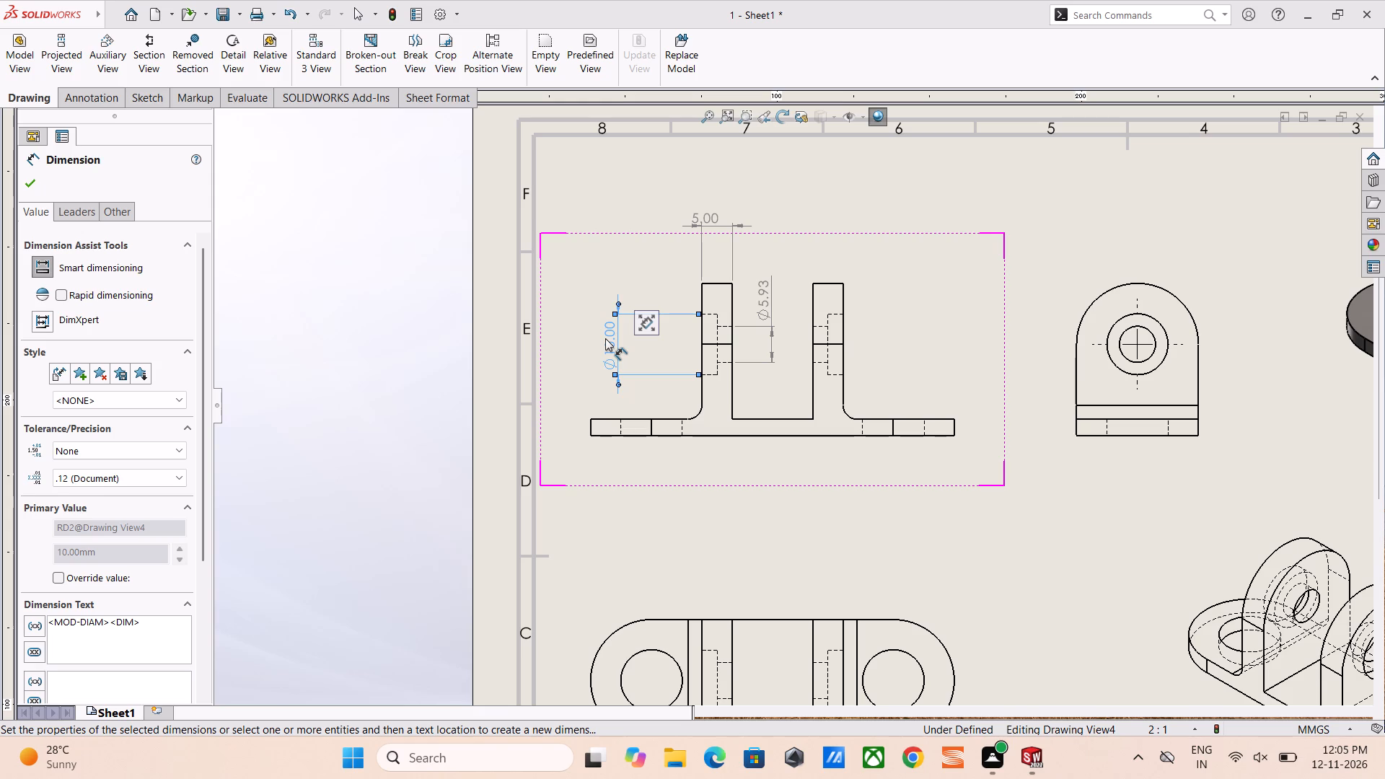
{"action": "scroll", "coordinate": [843, 402], "scroll_direction": "up", "scroll_amount": 3}
{"action": "scroll", "coordinate": [826, 363], "scroll_direction": "down", "scroll_amount": 2}
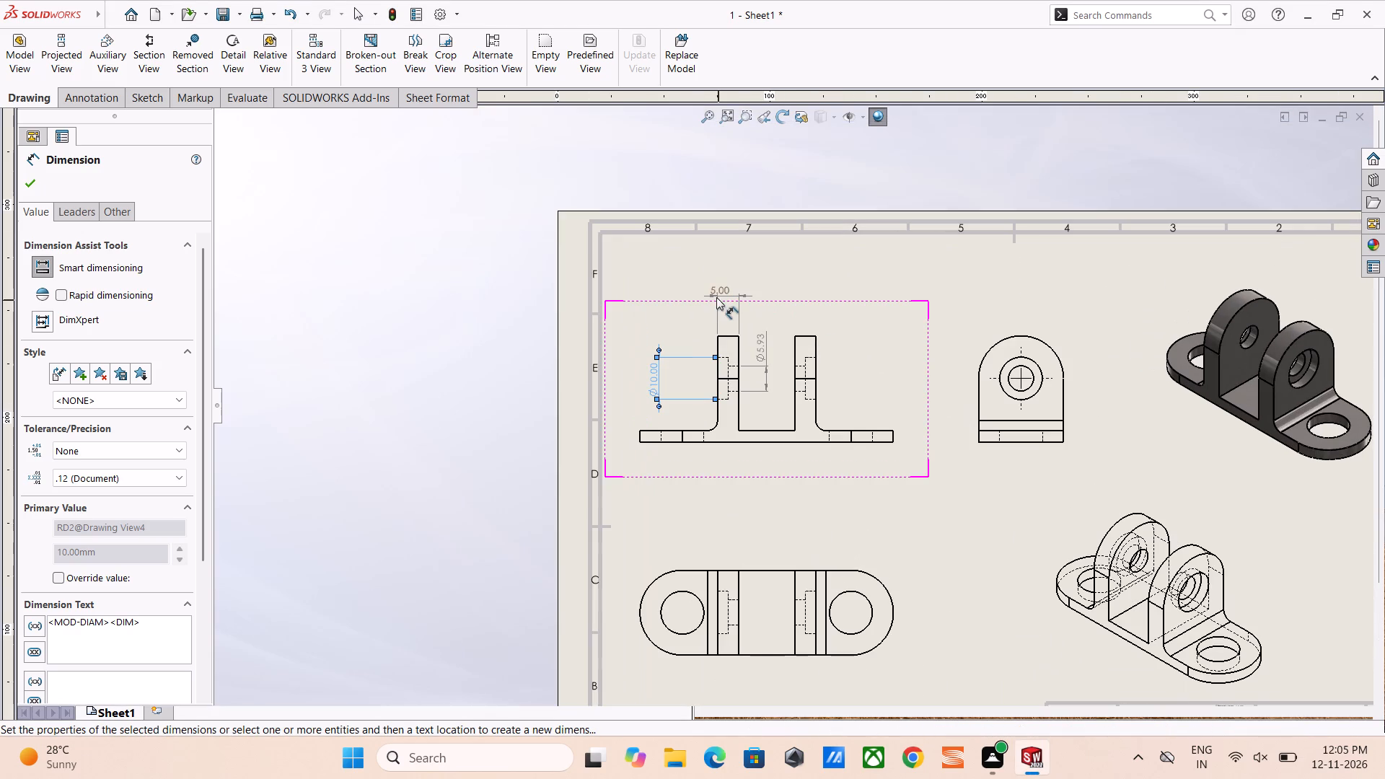
{"action": "left_click_drag", "start_coordinate": [717, 291], "coordinate": [728, 287]}
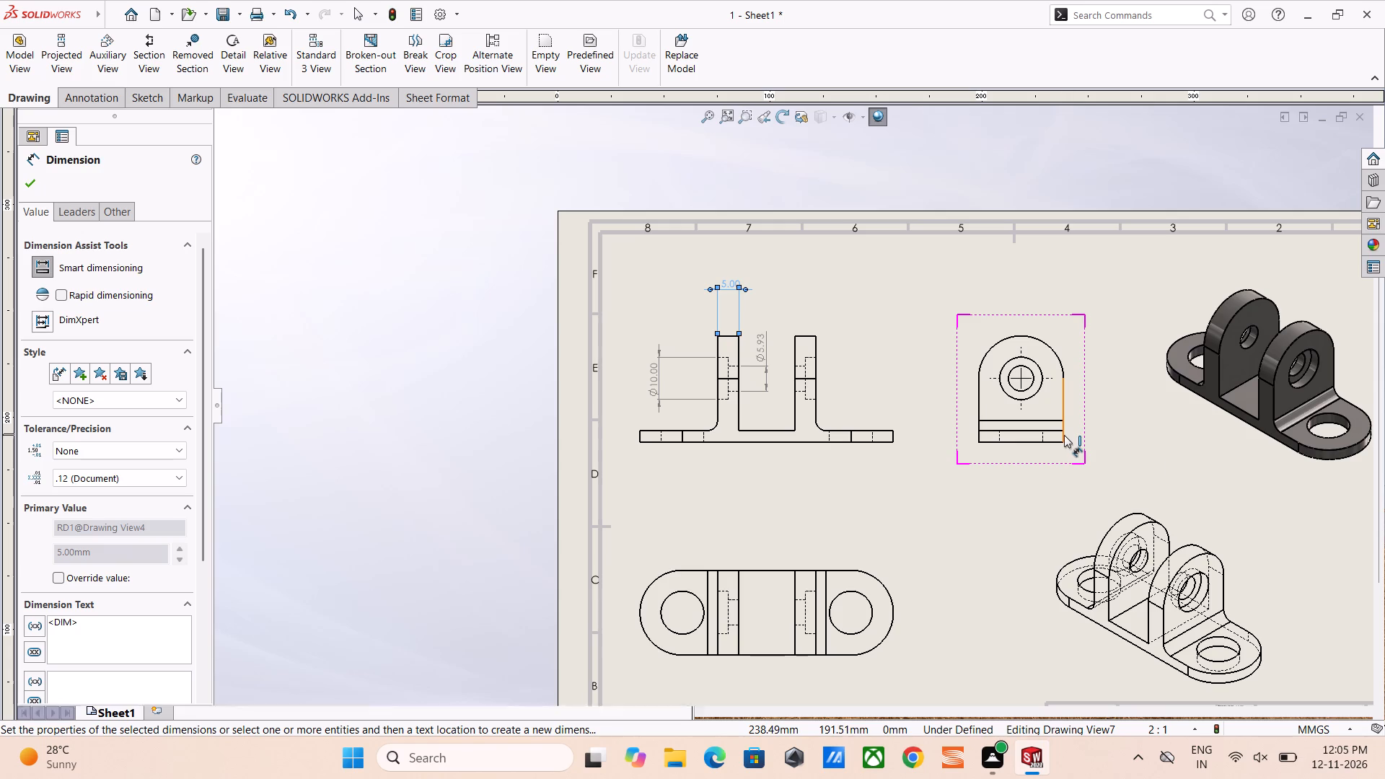
Dimension the base plate's thickness in the side view, placing the dimension to the right of the plate.
{"action": "scroll", "coordinate": [1064, 428], "scroll_direction": "down", "scroll_amount": 6}
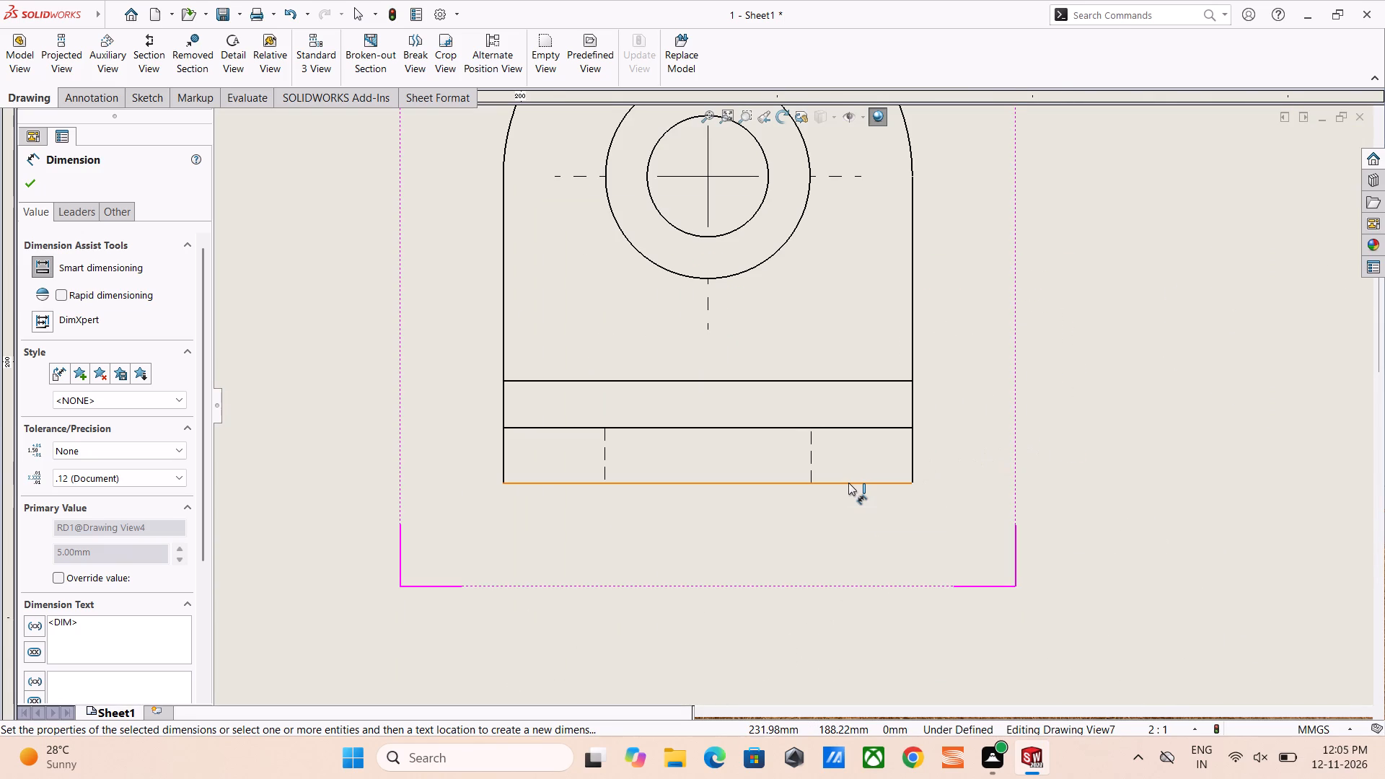
{"action": "left_click", "coordinate": [848, 483]}
{"action": "left_click", "coordinate": [846, 427]}
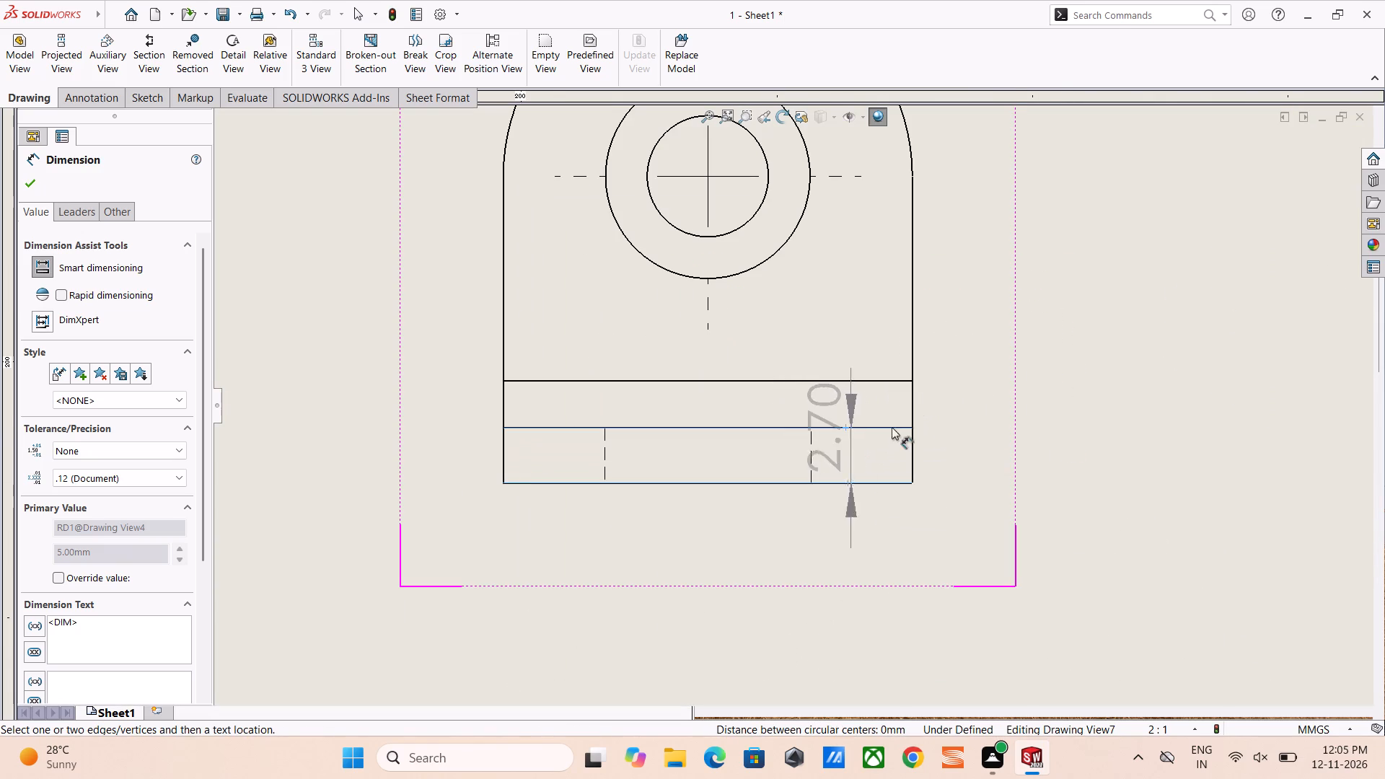
{"action": "left_click", "coordinate": [1029, 430]}
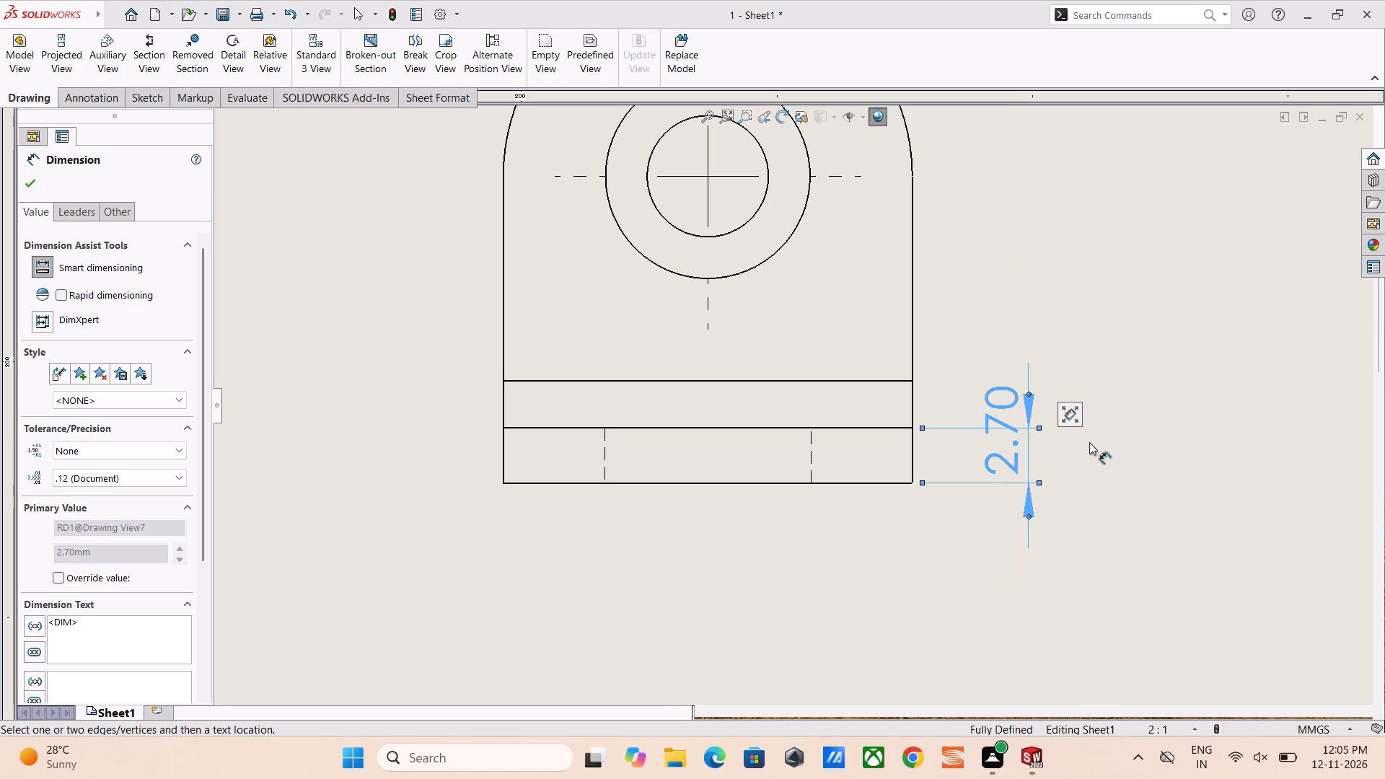
Set the side view's display style to Hidden Lines Removed.
{"action": "scroll", "coordinate": [1089, 442], "scroll_direction": "up", "scroll_amount": 4}
{"action": "key", "text": "Escape"}
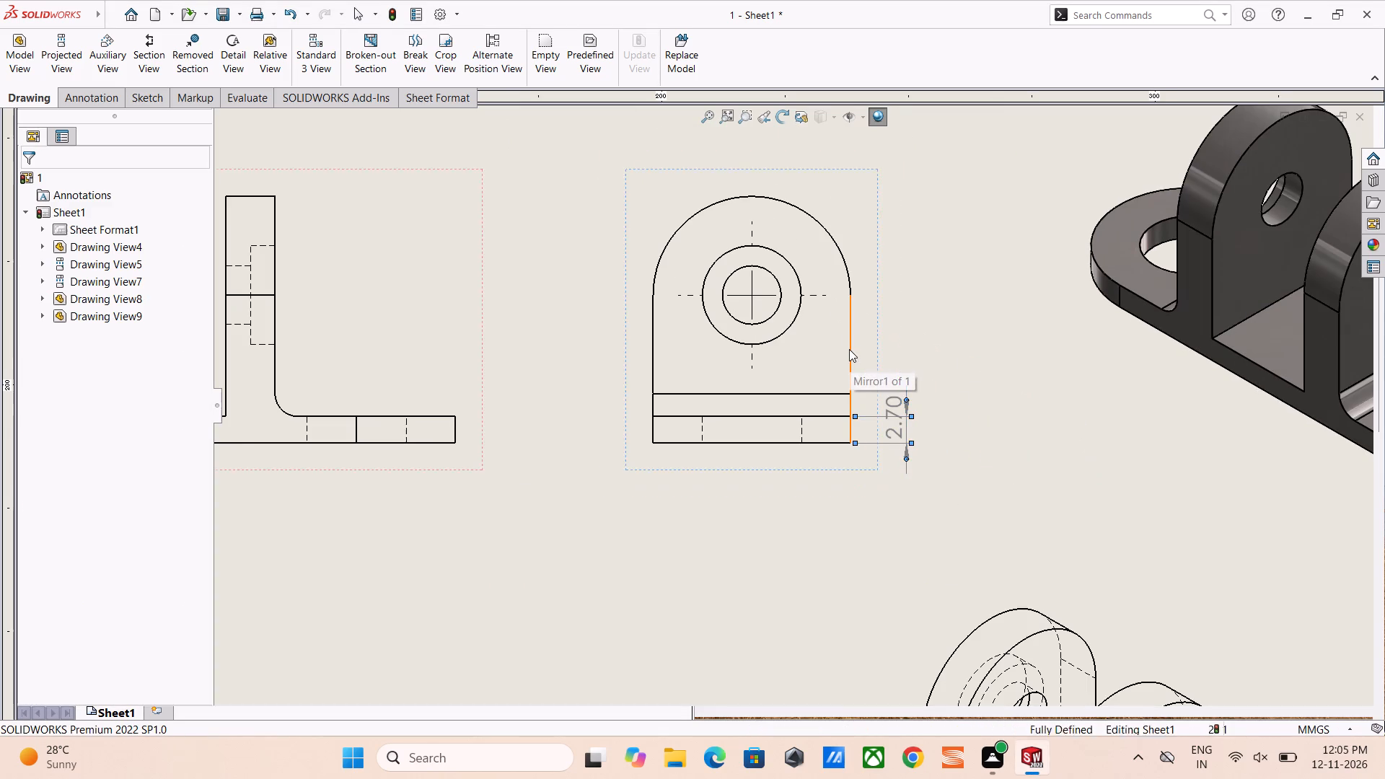
{"action": "left_click", "coordinate": [876, 316]}
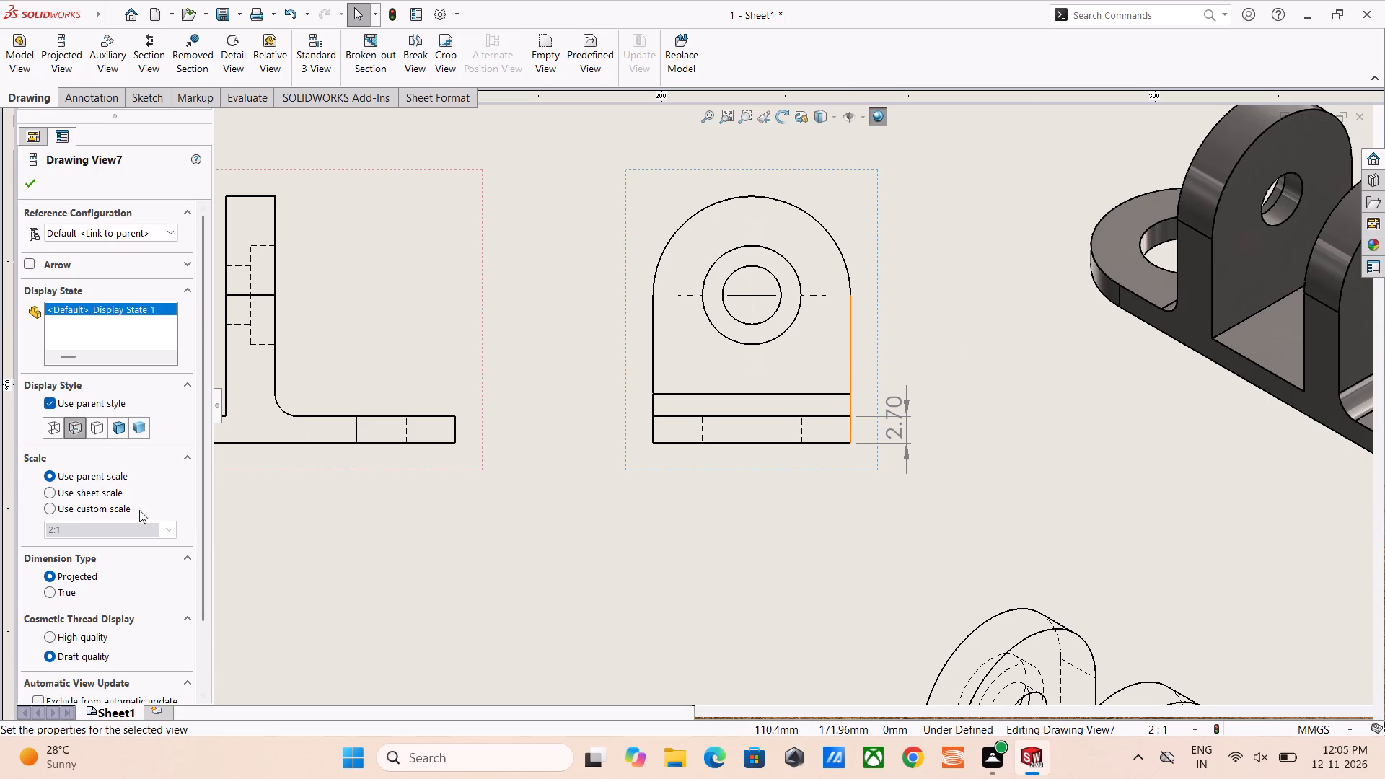
{"action": "left_click", "coordinate": [102, 424]}
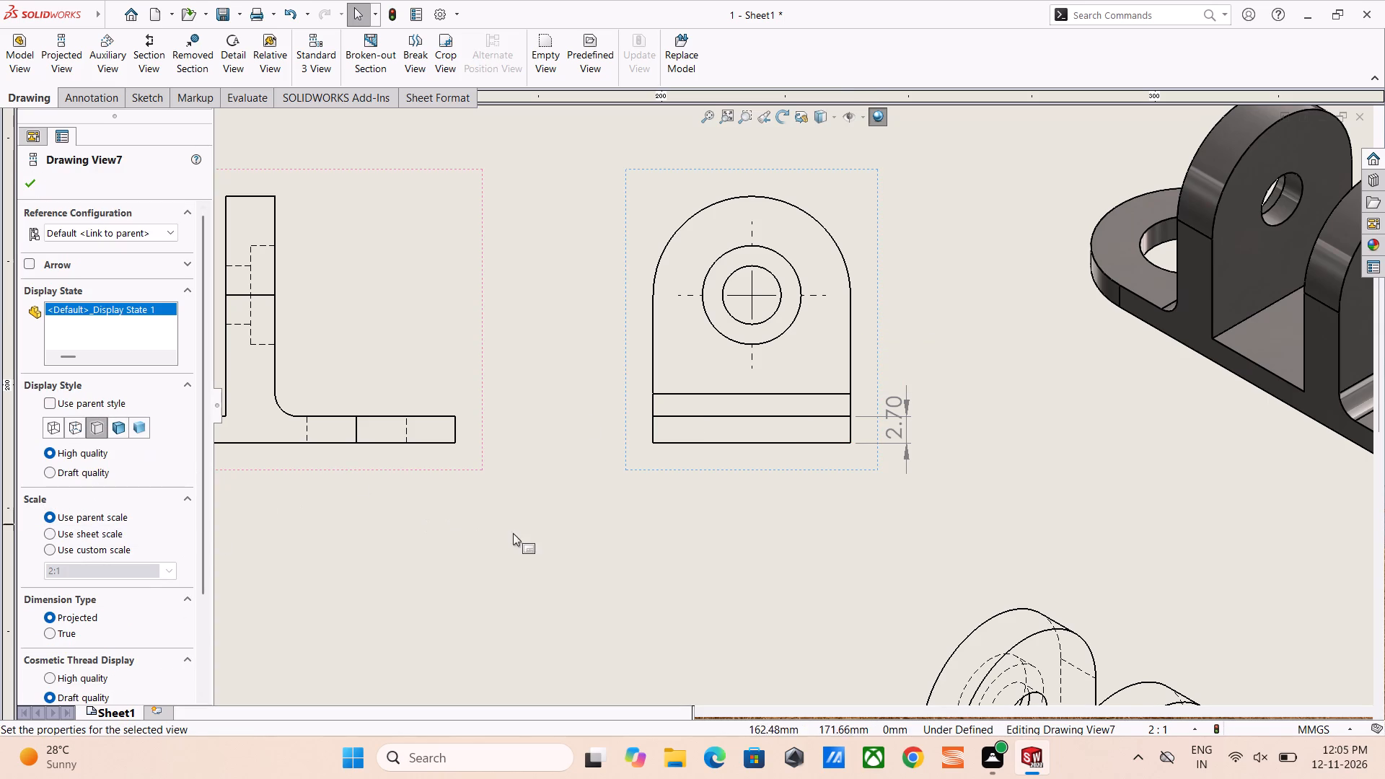
{"action": "left_click", "coordinate": [527, 536]}
{"action": "left_click", "coordinate": [876, 338]}
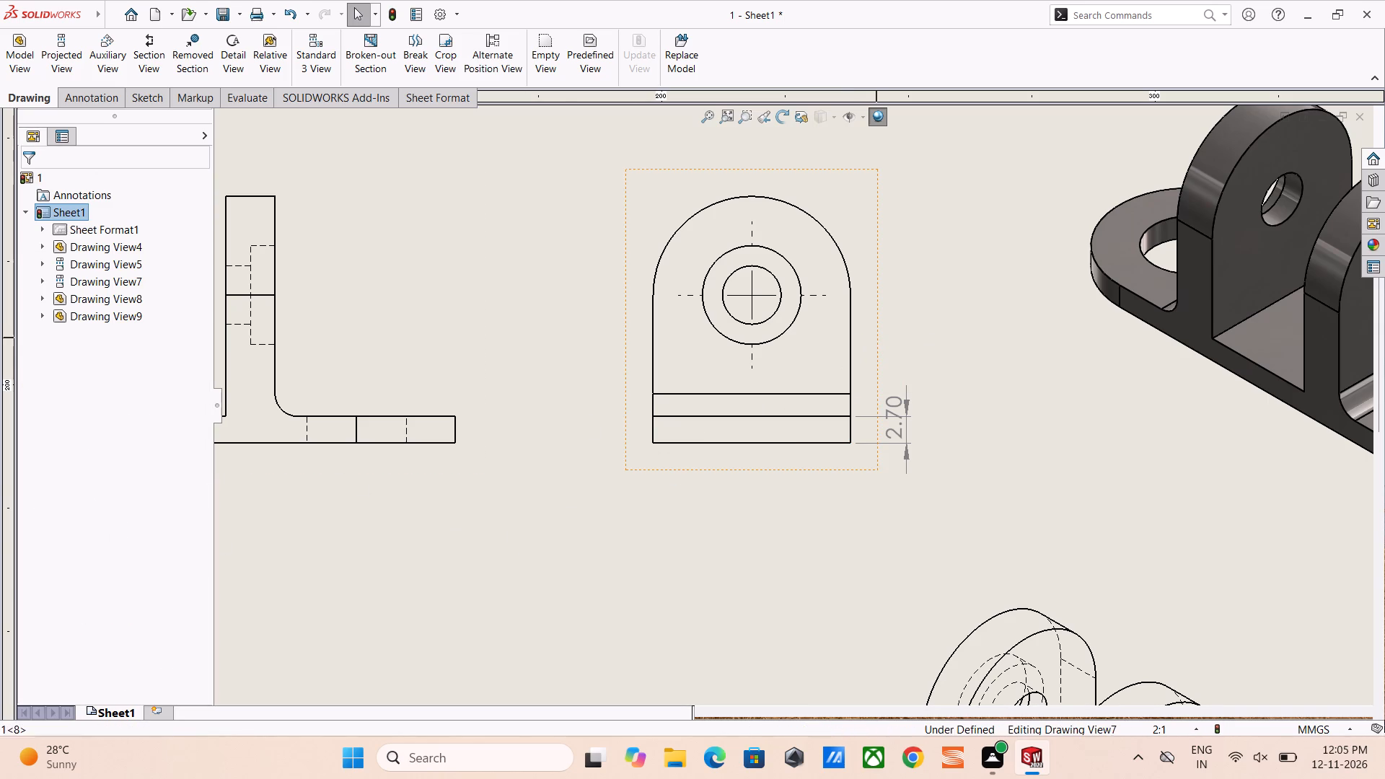
{"action": "left_click", "coordinate": [339, 566]}
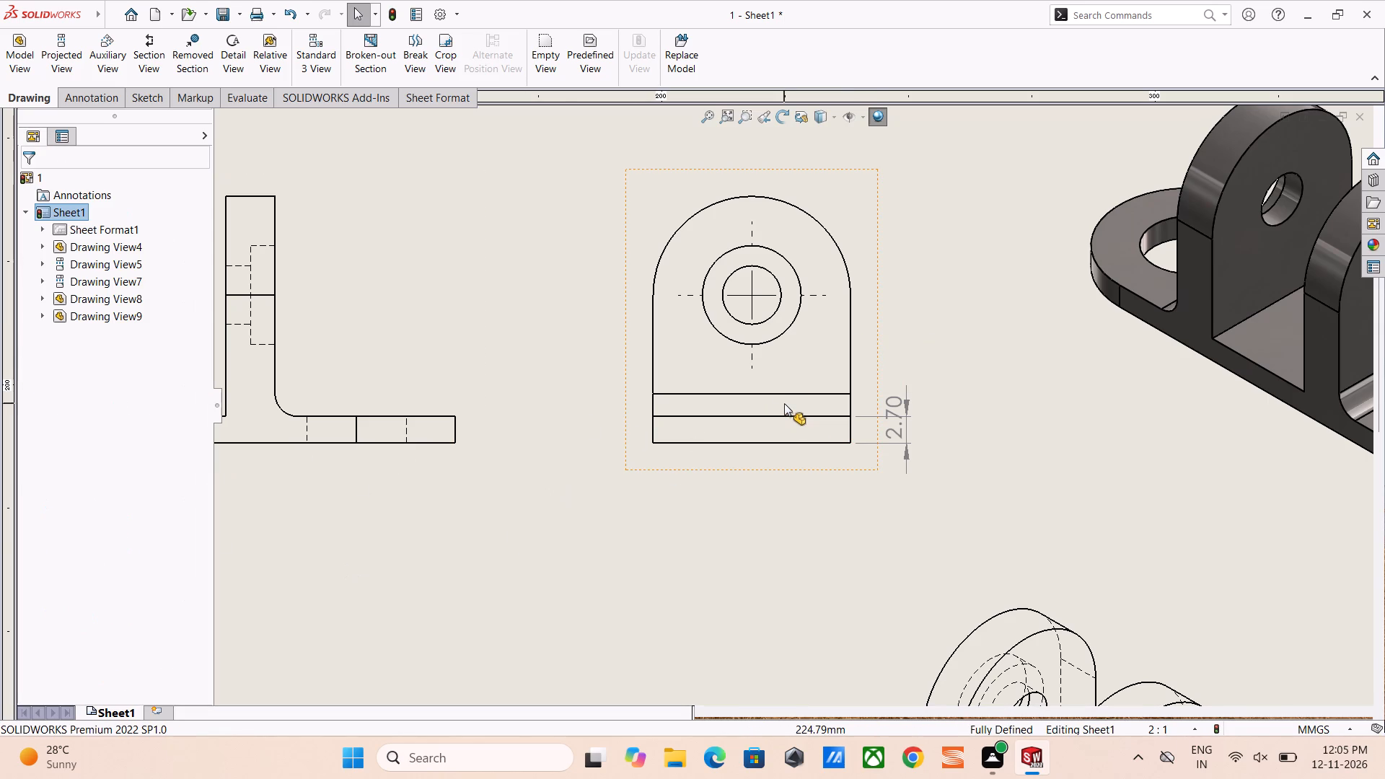
Dimension the radius of the lug's rounded top in the side view, placing it outside the arc at its upper right.
{"action": "right_click_drag", "start_coordinate": [809, 549], "coordinate": [781, 353]}
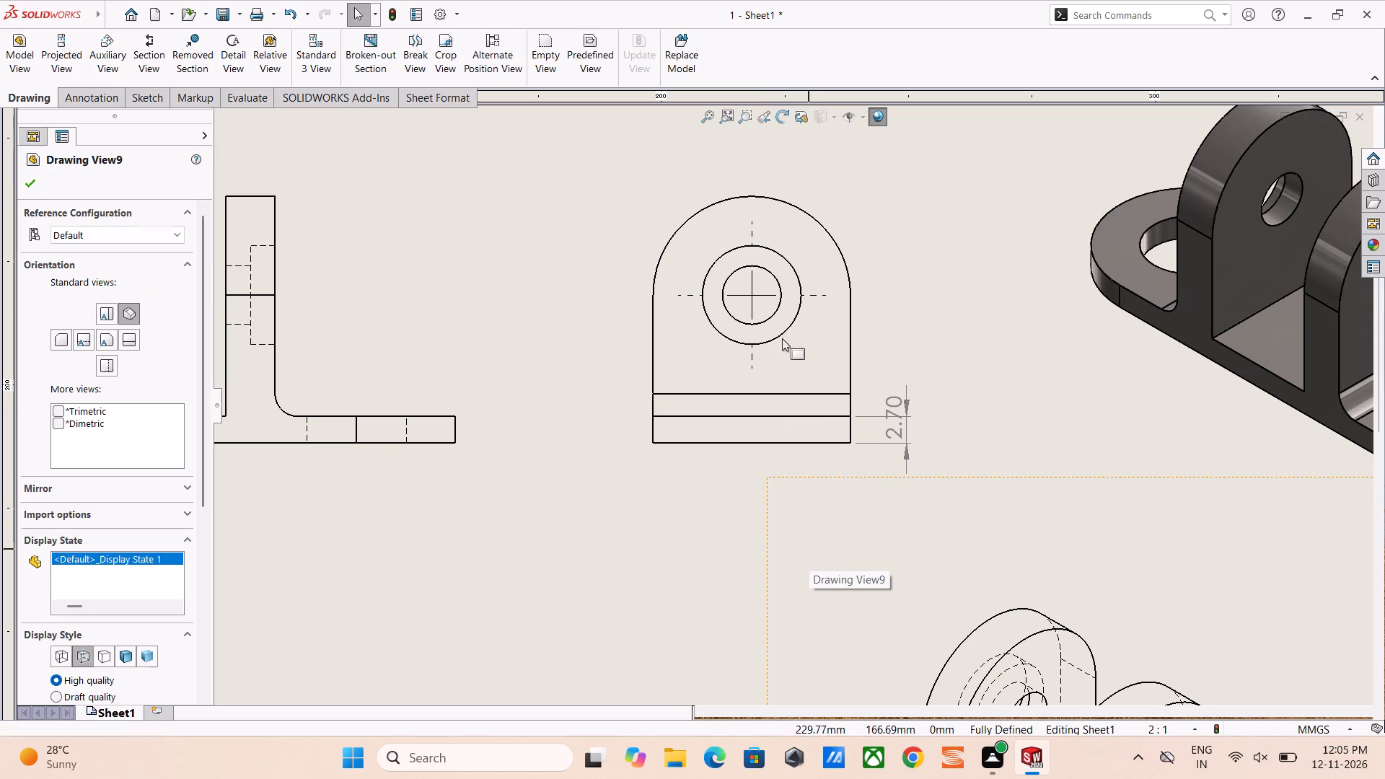
{"action": "right_click_drag", "start_coordinate": [532, 473], "coordinate": [532, 470]}
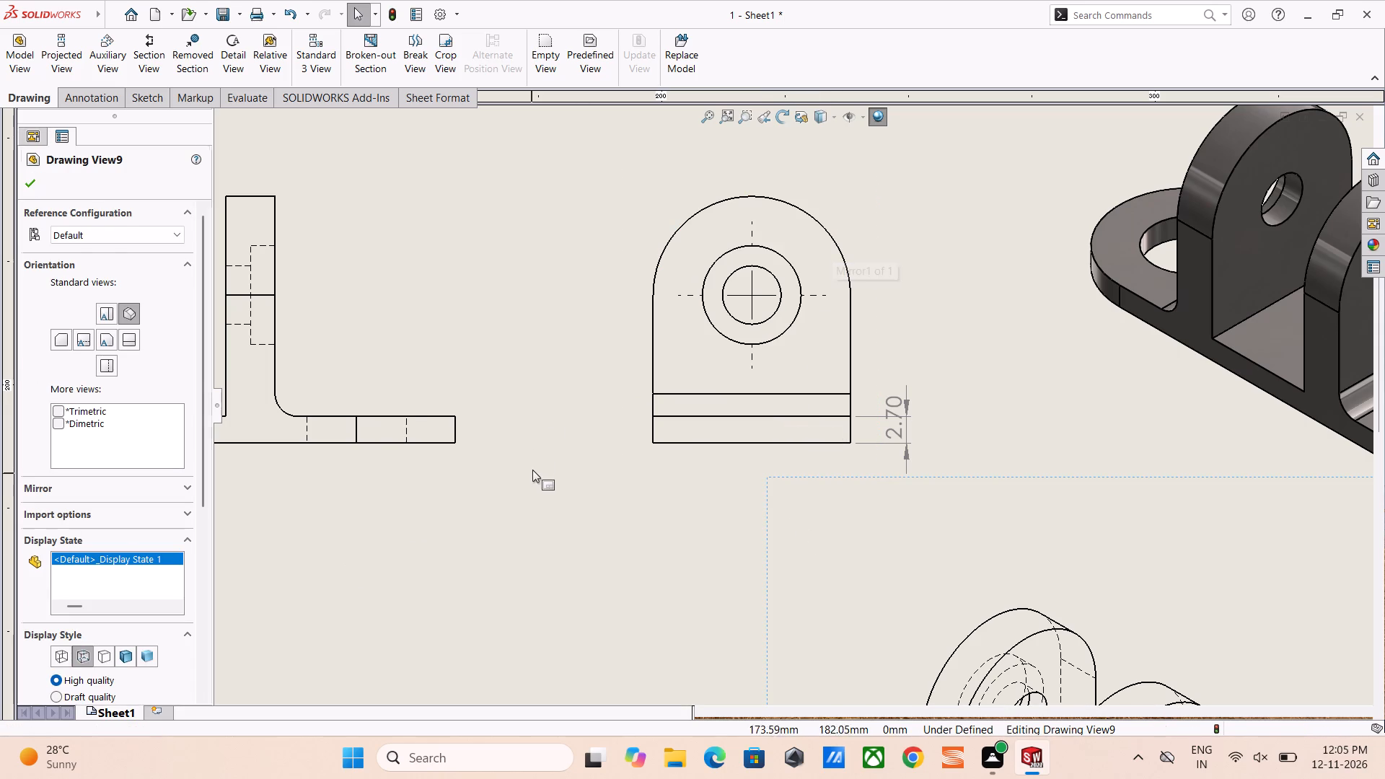
{"action": "right_click_drag", "start_coordinate": [532, 470], "coordinate": [532, 286]}
{"action": "left_click", "coordinate": [816, 216]}
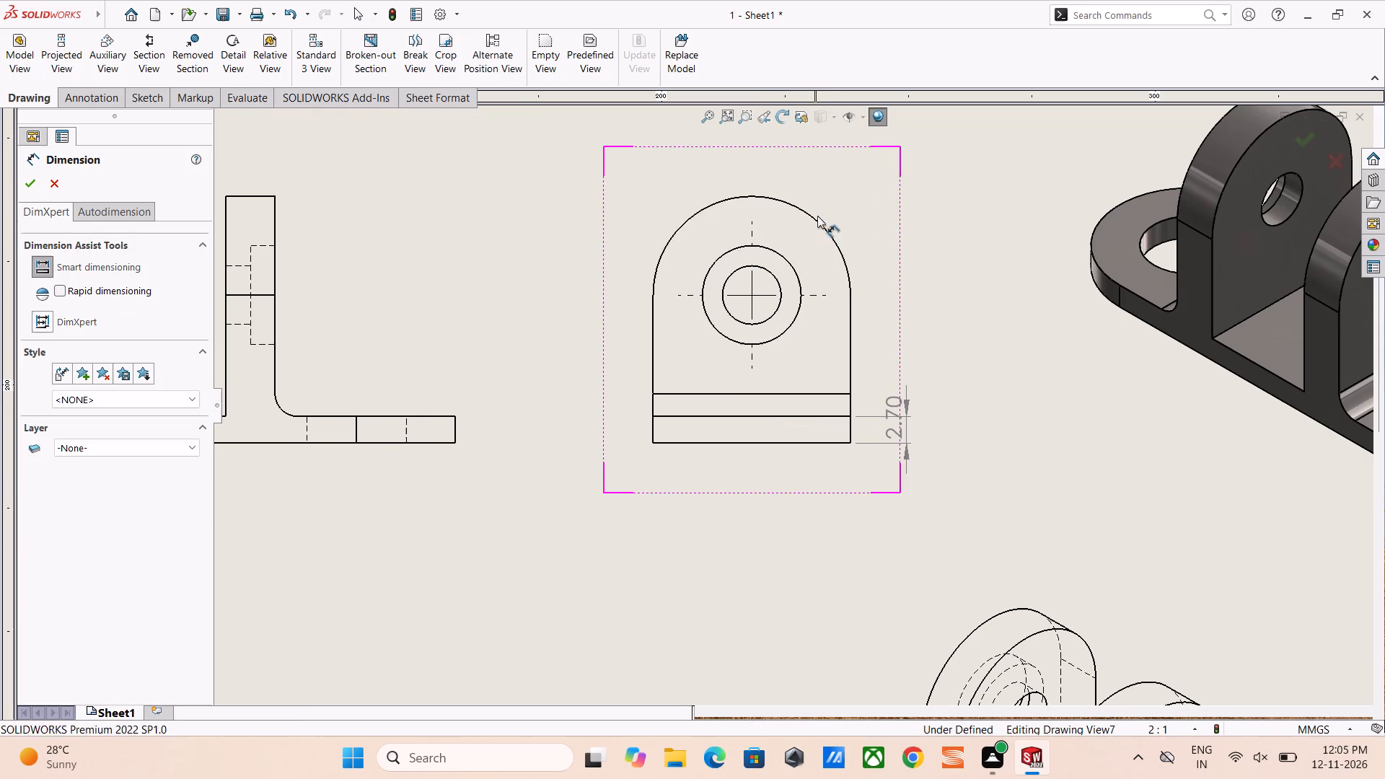
{"action": "left_click", "coordinate": [817, 221]}
{"action": "left_click", "coordinate": [882, 201]}
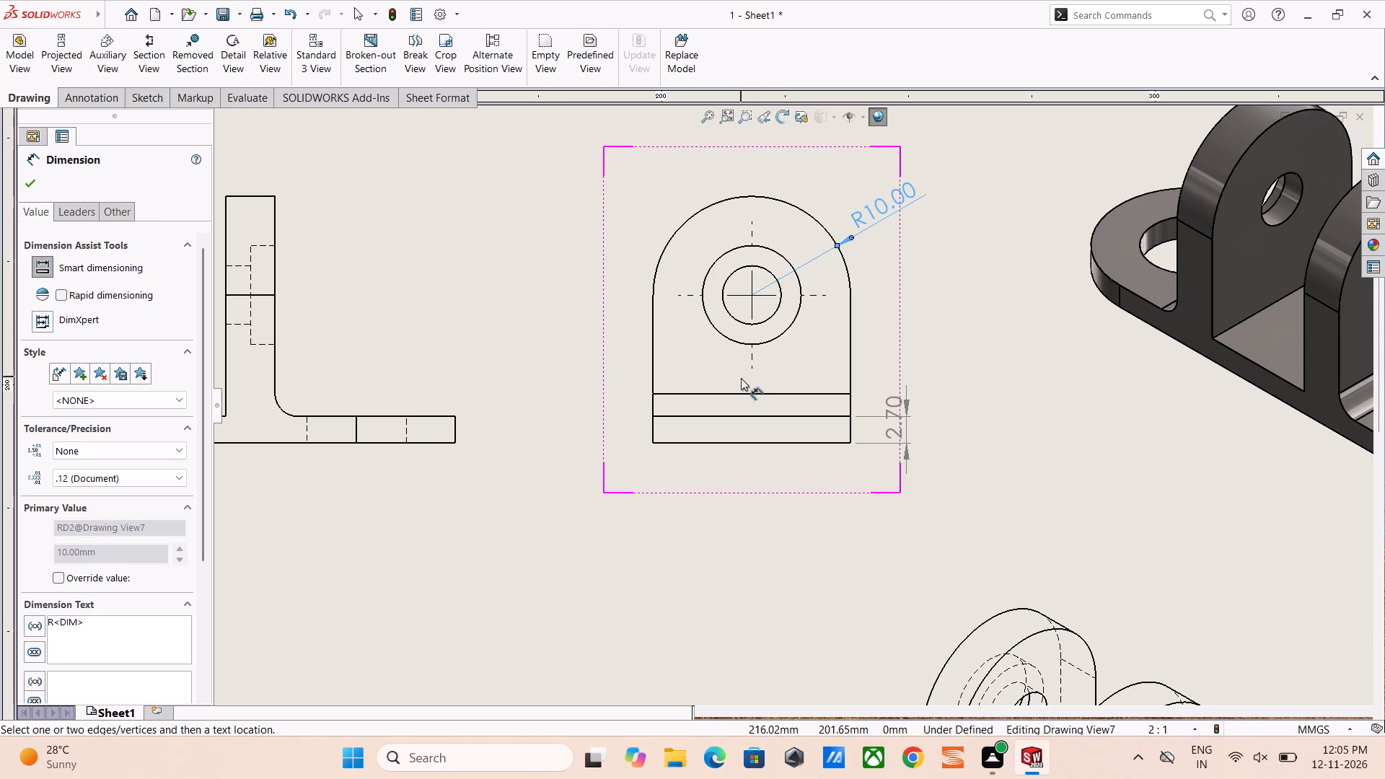
Dimension the lug hole's centre height from the base's bottom edge in the side view, placing it to the left of the lug.
{"action": "left_click", "coordinate": [780, 287]}
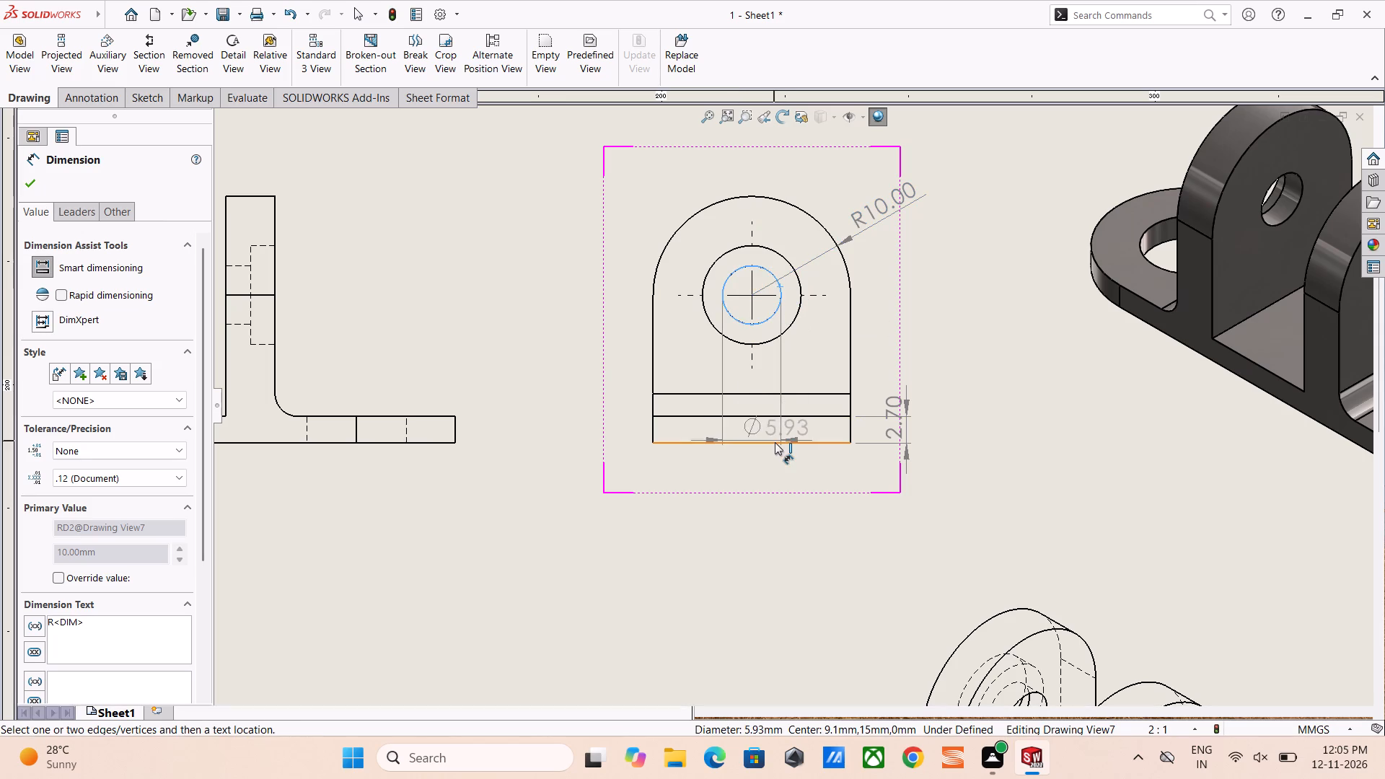
{"action": "left_click", "coordinate": [775, 442]}
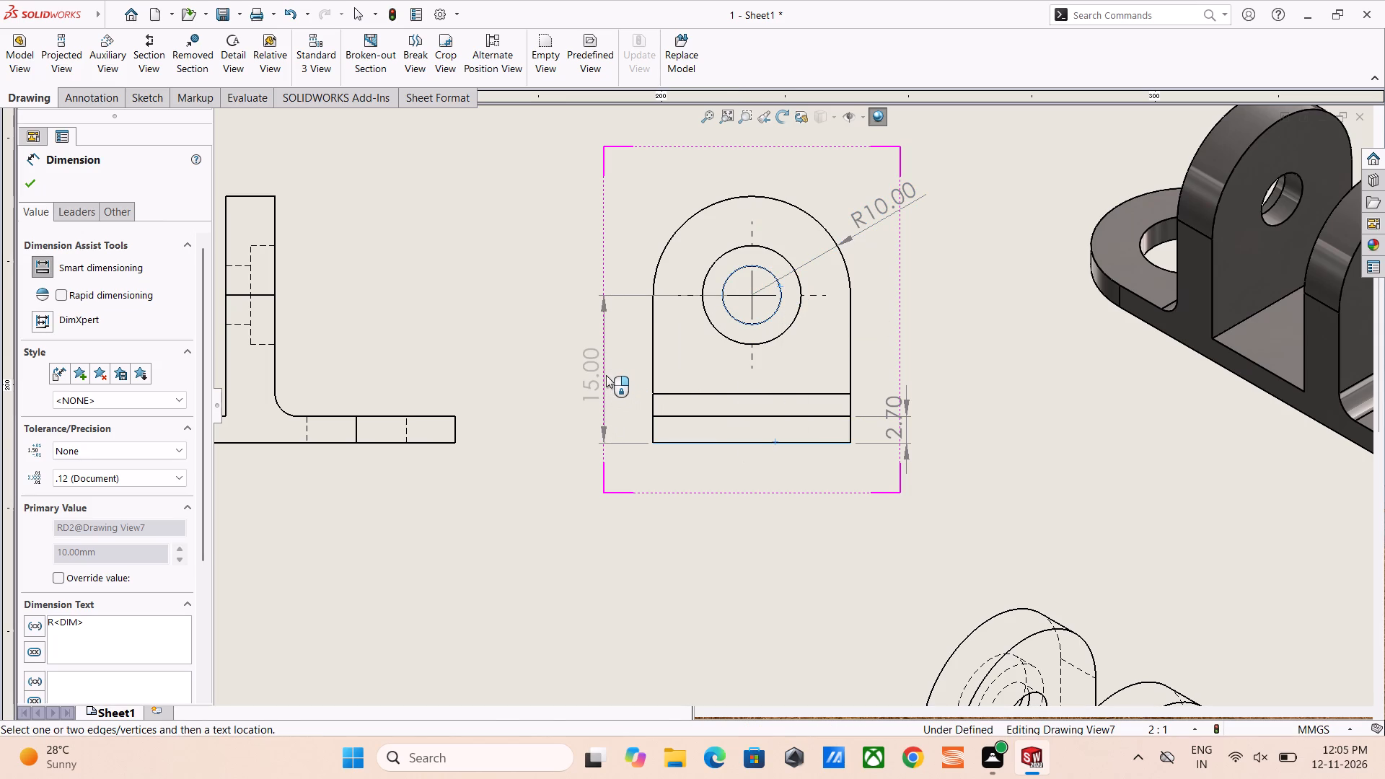
{"action": "left_click", "coordinate": [606, 365]}
Dimension the fillet radius where the right lug meets the base in the front view, placing it up and to the right of the fillet.
{"action": "scroll", "coordinate": [351, 511], "scroll_direction": "up", "scroll_amount": 3}
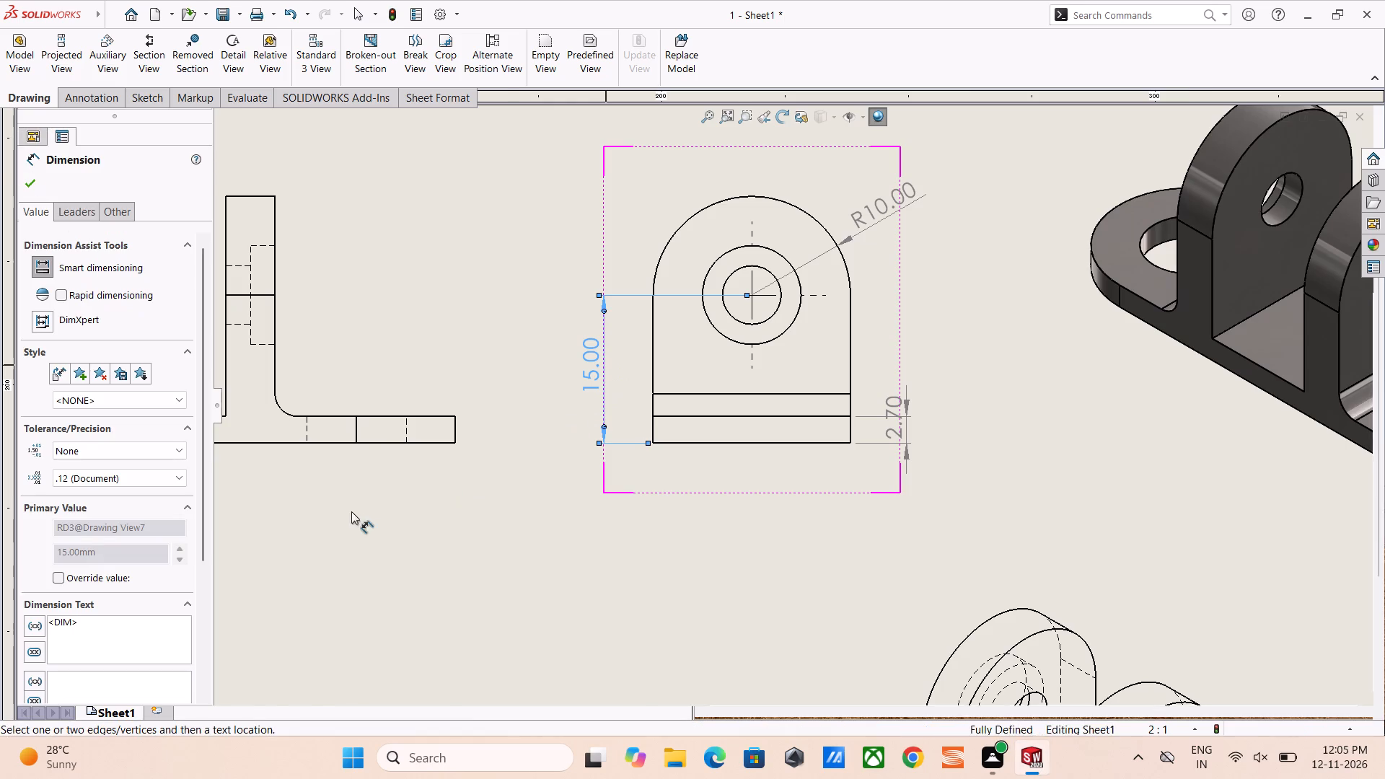
{"action": "scroll", "coordinate": [426, 415], "scroll_direction": "down", "scroll_amount": 2}
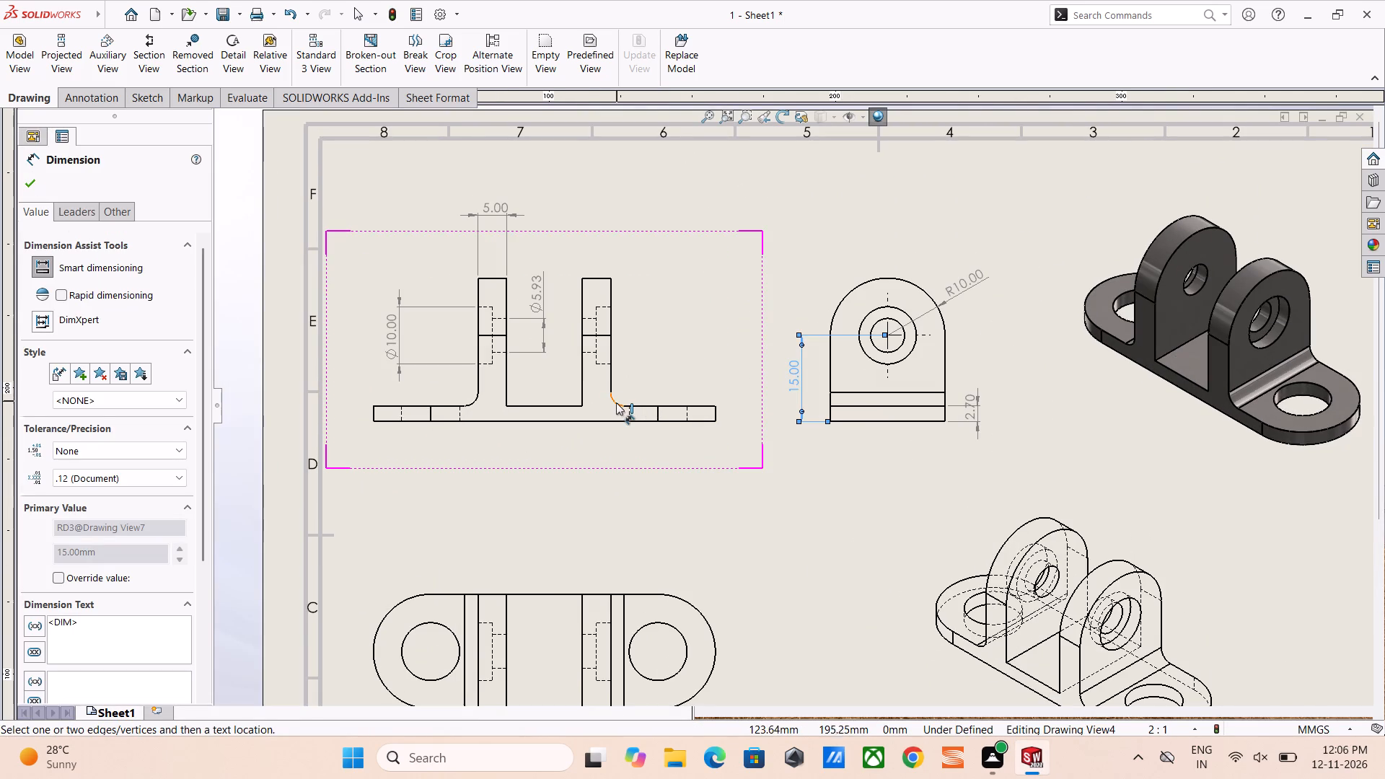
{"action": "left_click", "coordinate": [615, 402]}
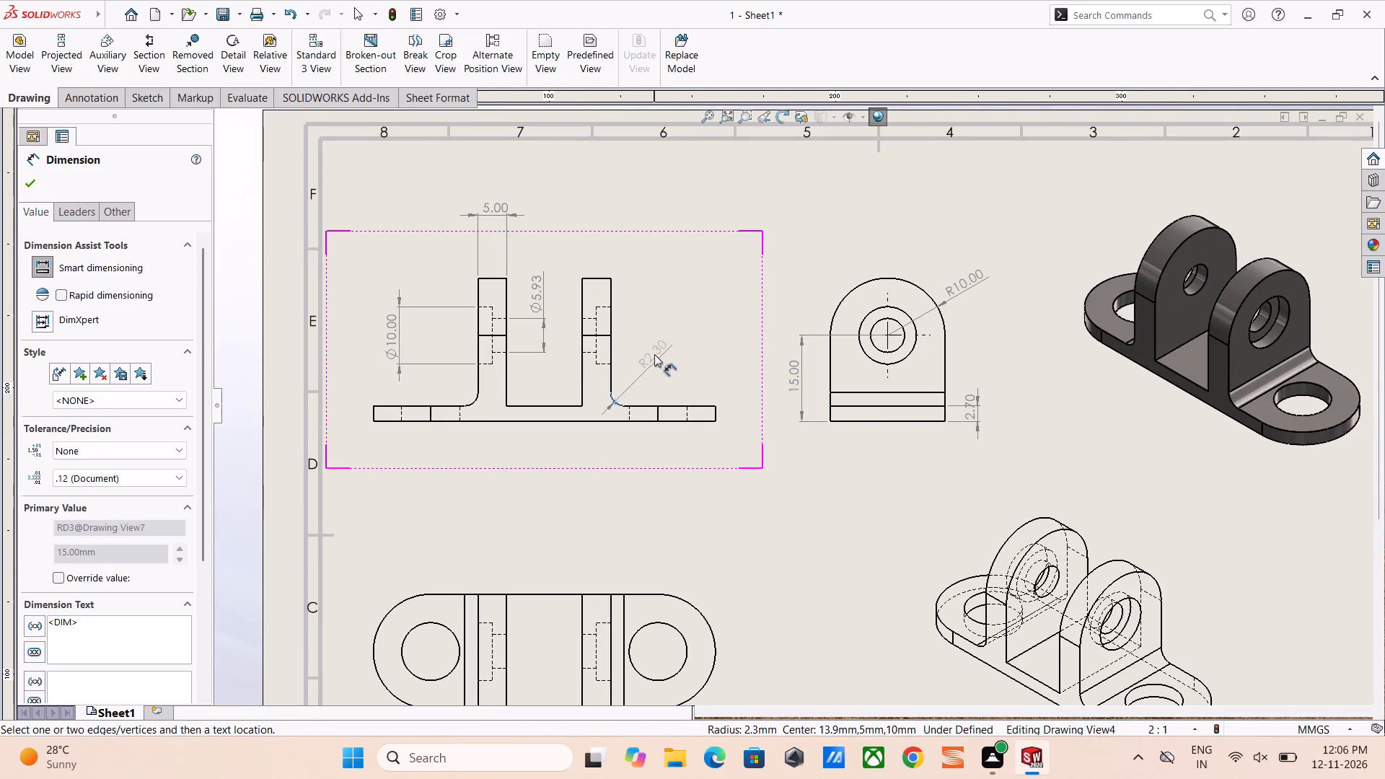
{"action": "left_click", "coordinate": [654, 354]}
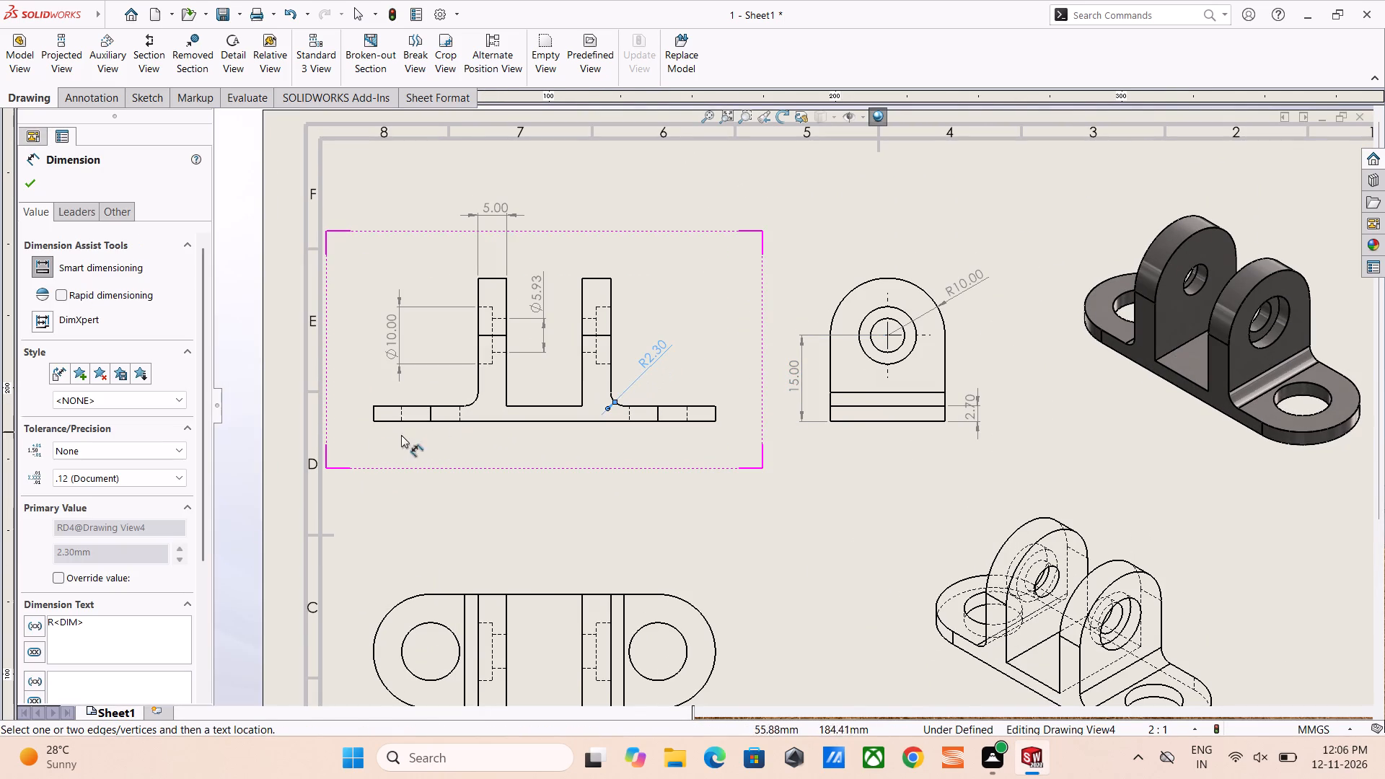
Dimension the left base hole's diameter in the front view between its hidden edges, placing it below the base.
{"action": "scroll", "coordinate": [454, 406], "scroll_direction": "up", "scroll_amount": 2}
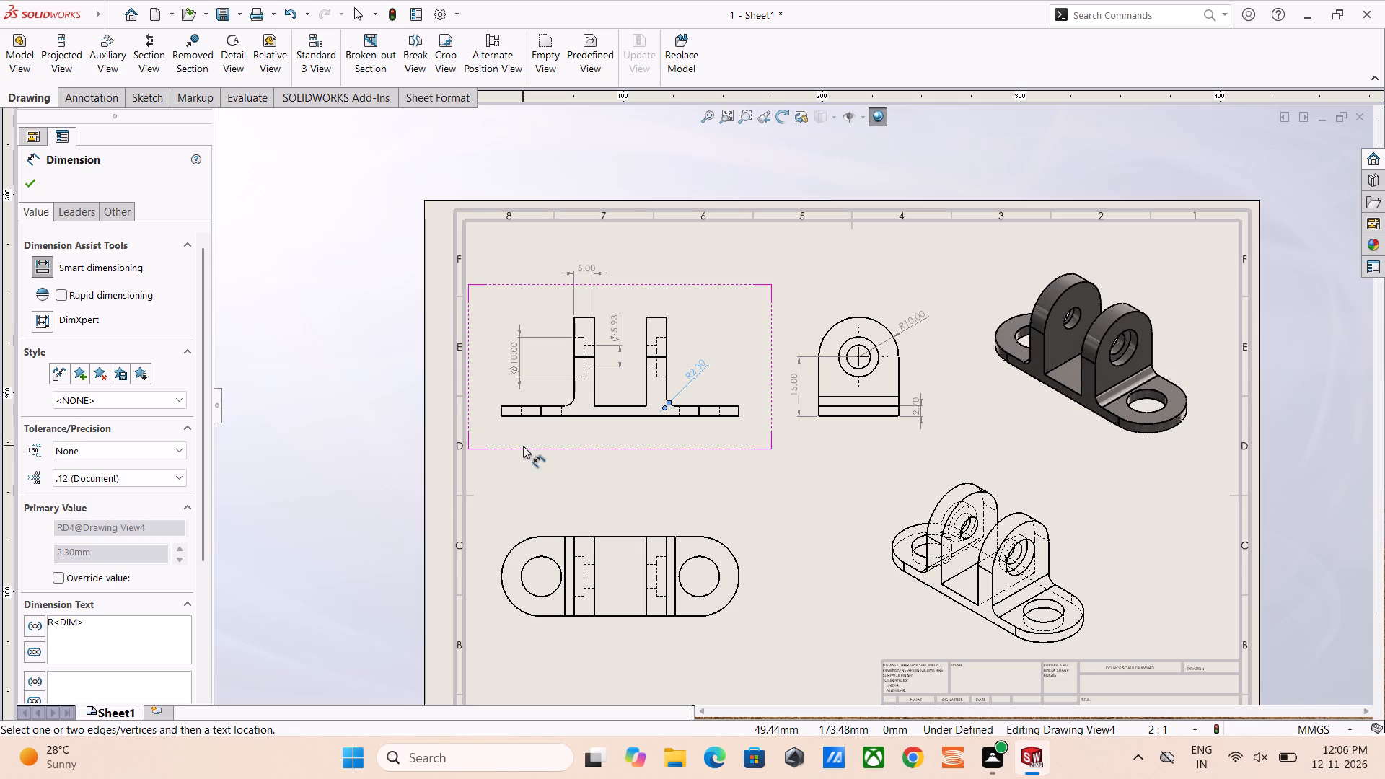
{"action": "scroll", "coordinate": [548, 426], "scroll_direction": "down", "scroll_amount": 3}
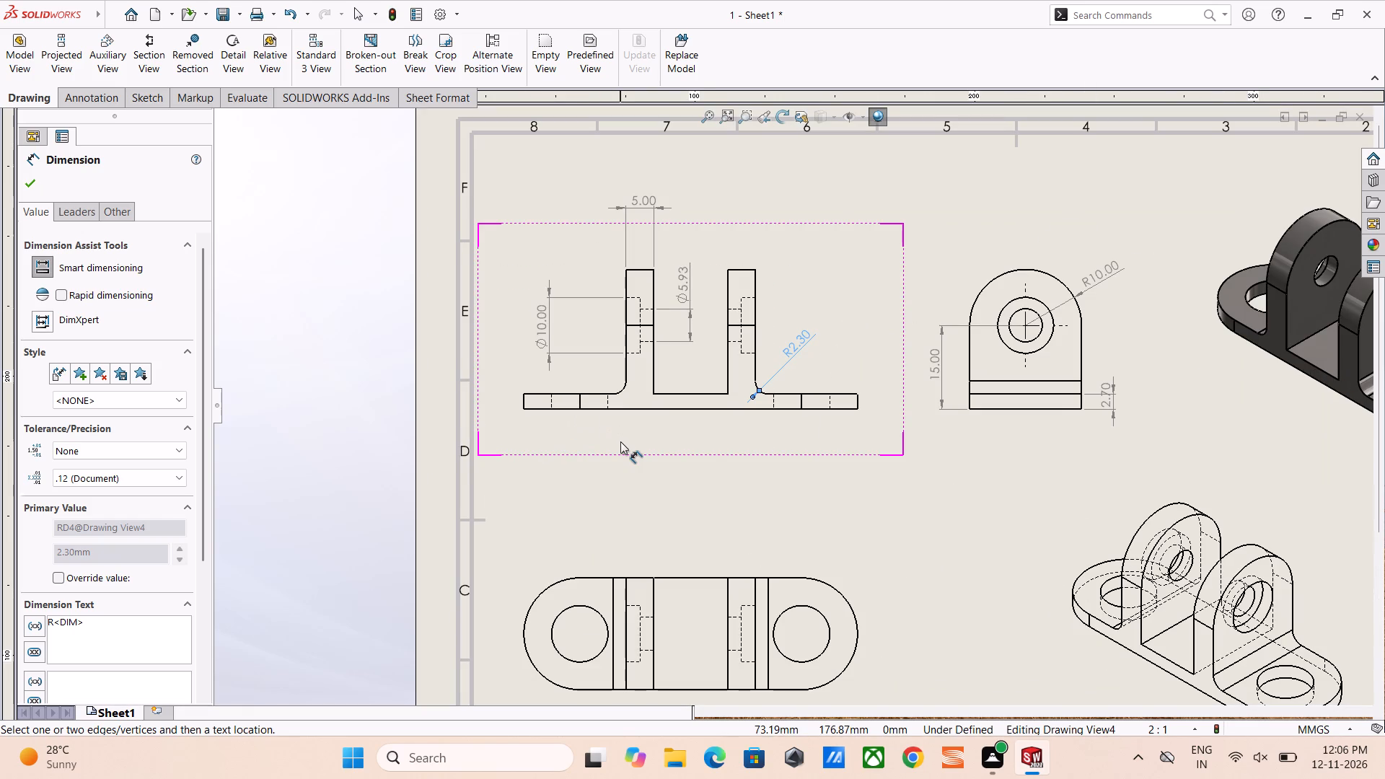
{"action": "left_click", "coordinate": [554, 400]}
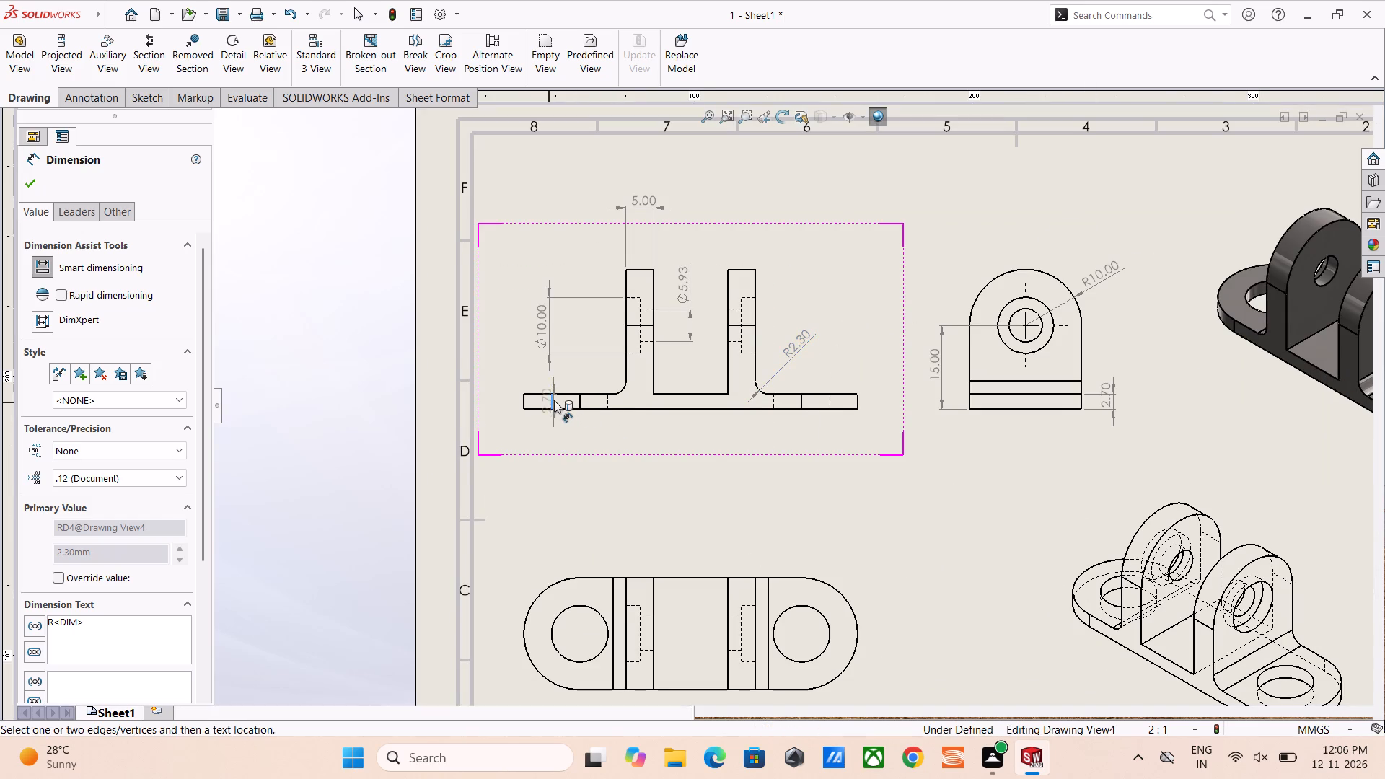
{"action": "left_click", "coordinate": [607, 404]}
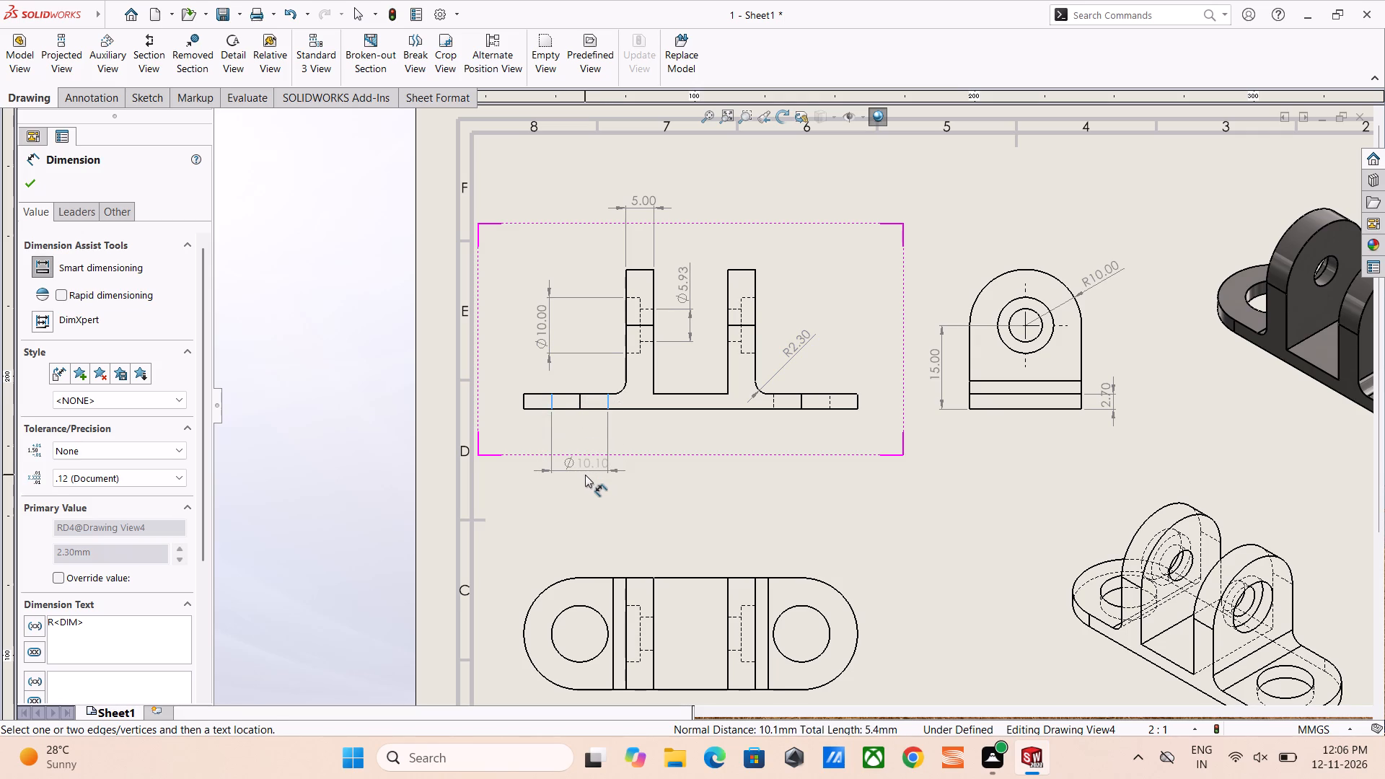
{"action": "left_click", "coordinate": [585, 475]}
Dimension the radius of the base plate's rounded left end in the top view, placing it below and to the left.
{"action": "scroll", "coordinate": [715, 585], "scroll_direction": "up", "scroll_amount": 3}
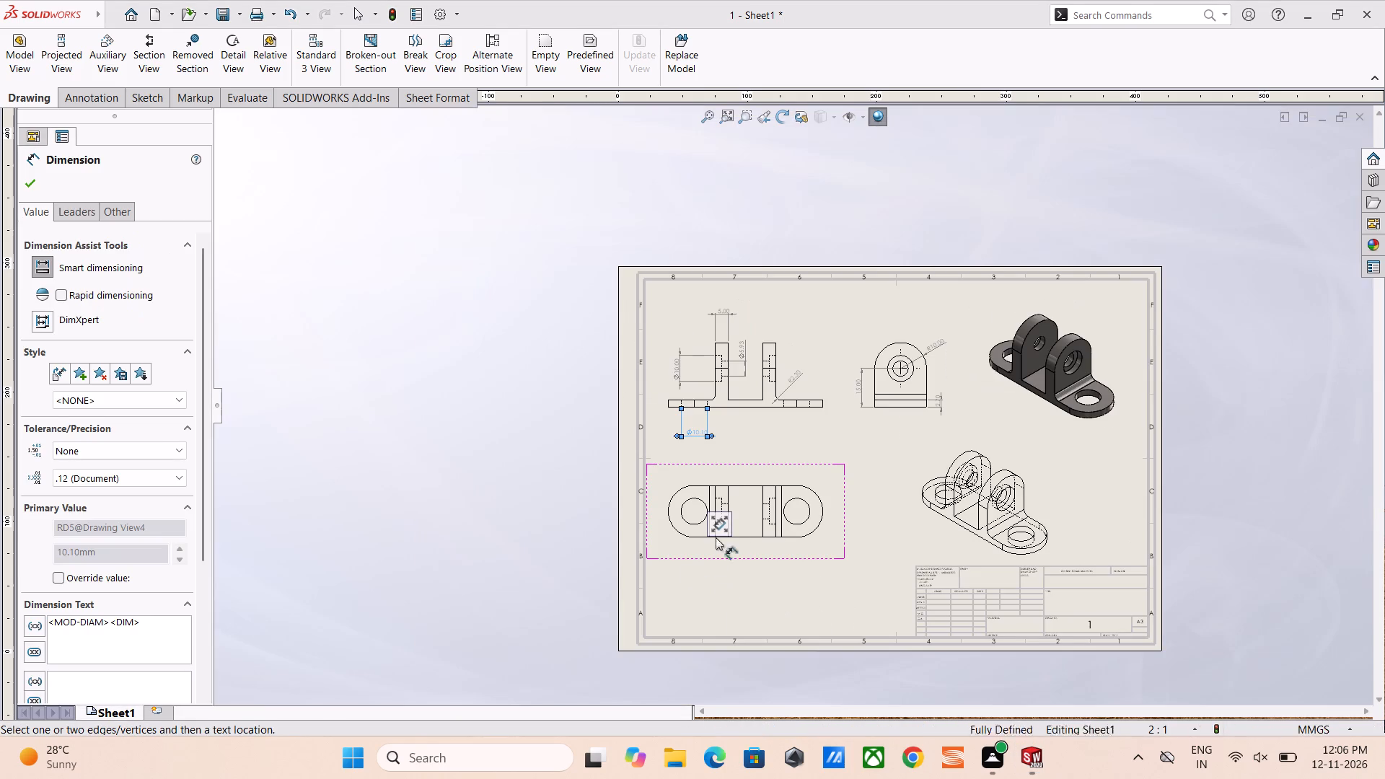
{"action": "scroll", "coordinate": [744, 523], "scroll_direction": "down", "scroll_amount": 4}
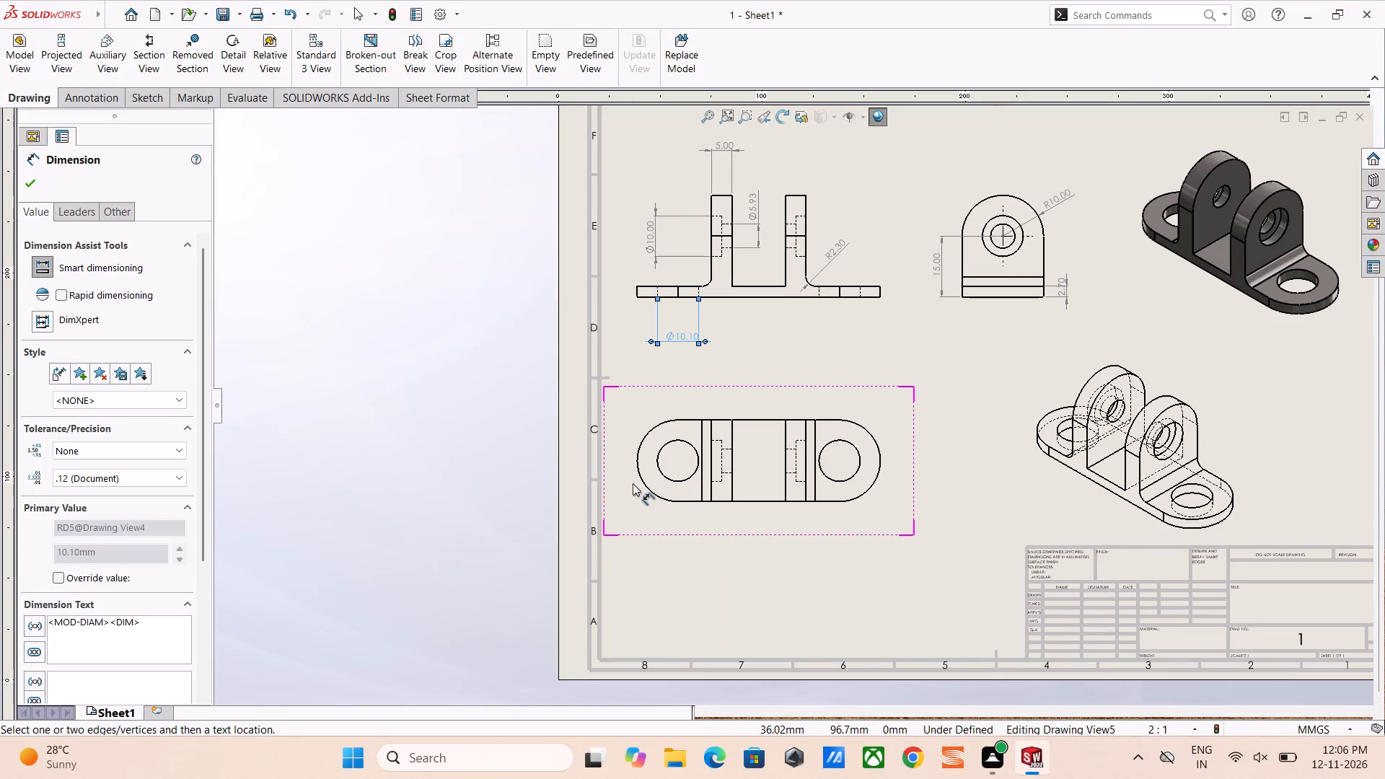
{"action": "left_click", "coordinate": [641, 483]}
{"action": "left_click", "coordinate": [638, 550]}
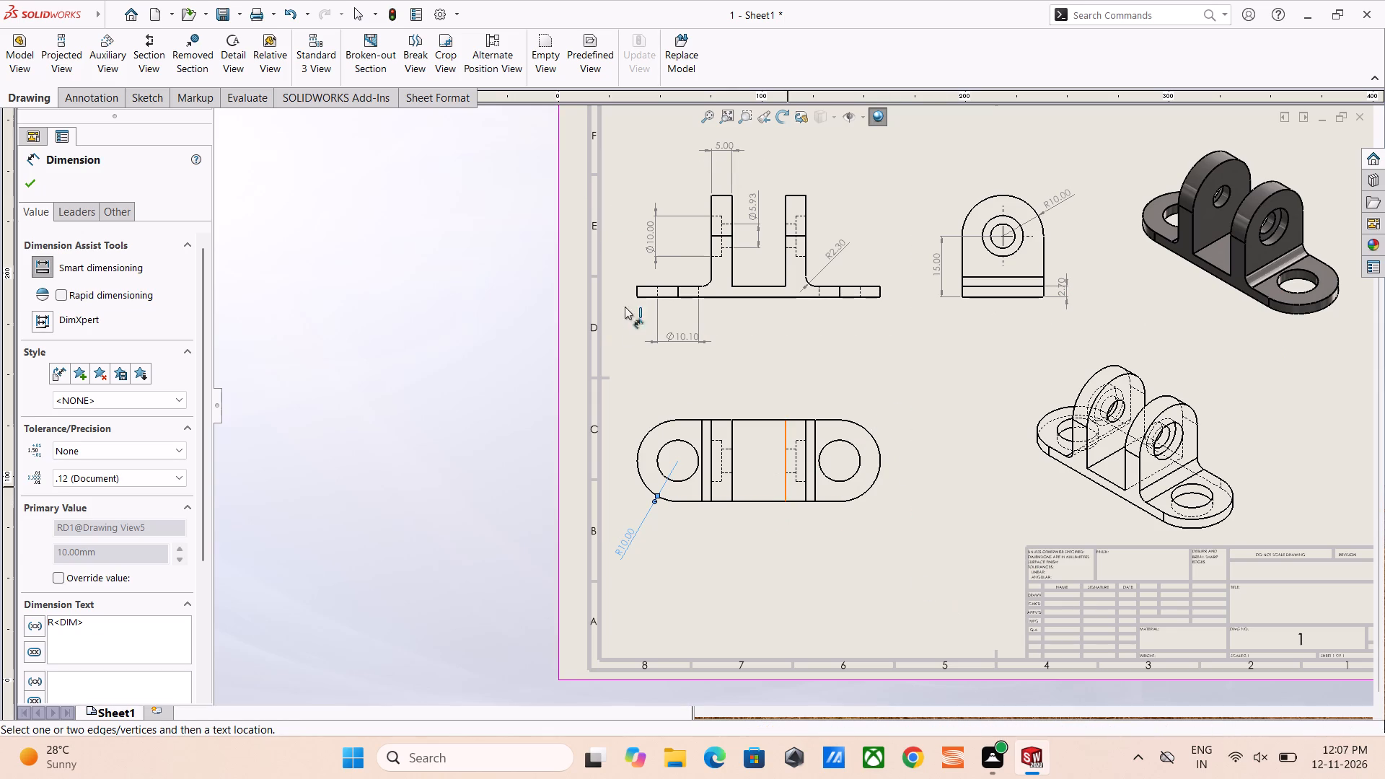
Dimension the centre-to-centre distance between the two base holes in the top view, placing it below the plate.
{"action": "scroll", "coordinate": [781, 461], "scroll_direction": "down", "scroll_amount": 4}
{"action": "scroll", "coordinate": [680, 468], "scroll_direction": "down", "scroll_amount": 2}
{"action": "scroll", "coordinate": [673, 468], "scroll_direction": "up", "scroll_amount": 1}
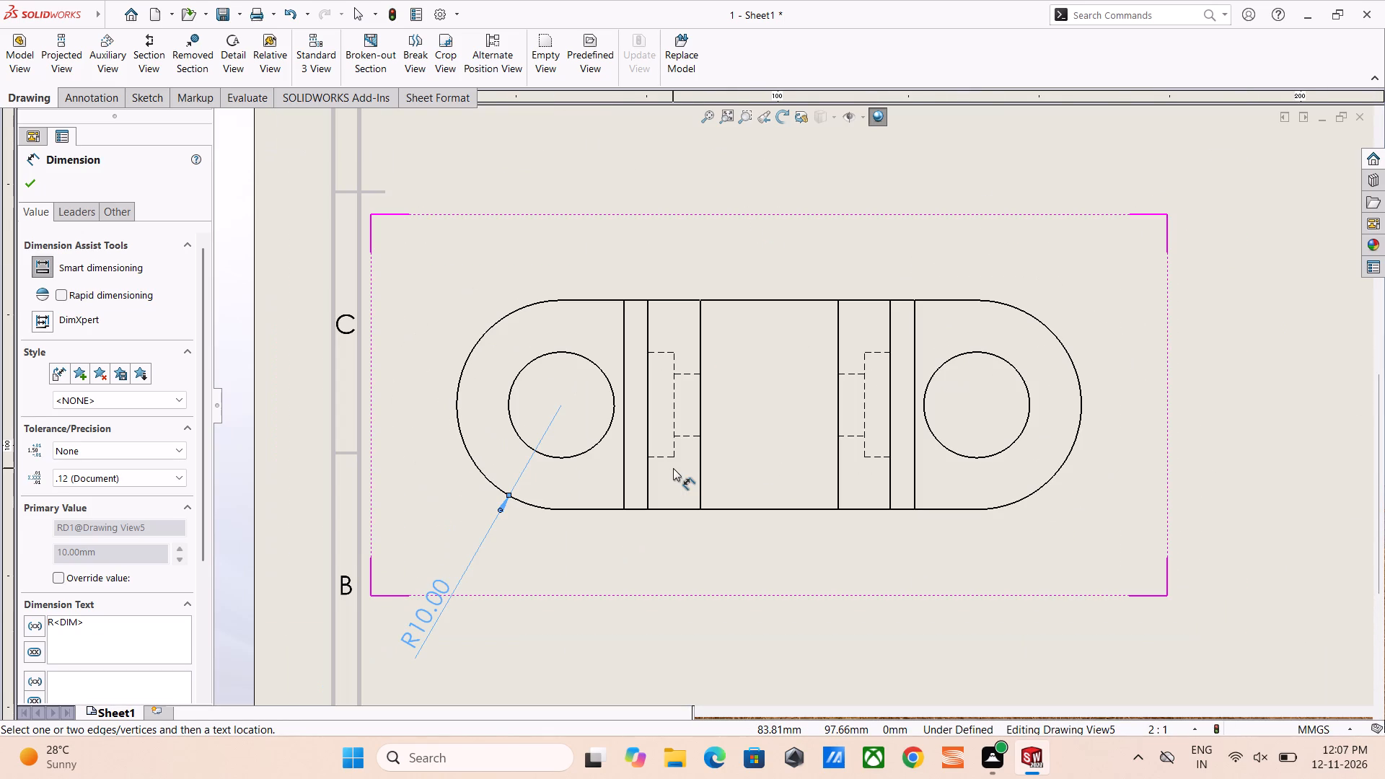
{"action": "left_click", "coordinate": [598, 443]}
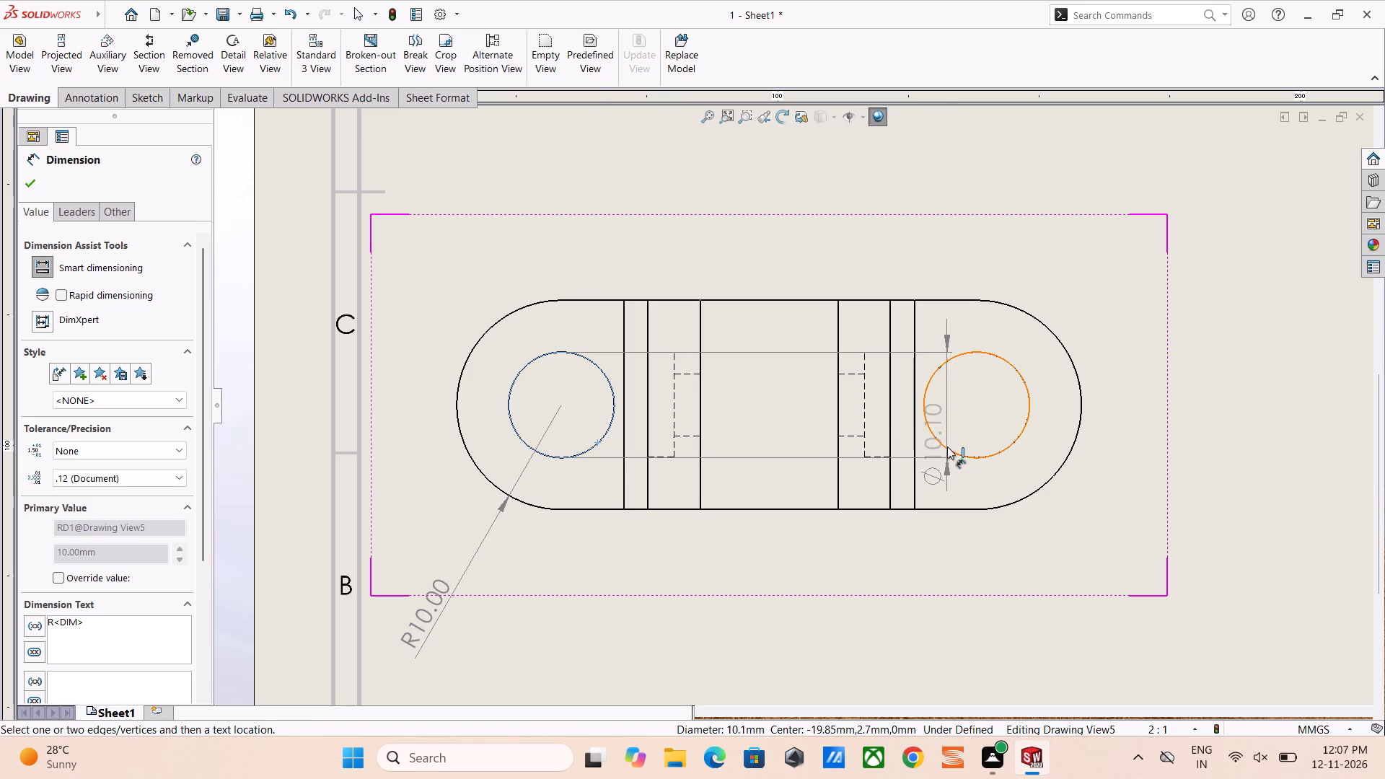
{"action": "left_click", "coordinate": [947, 449]}
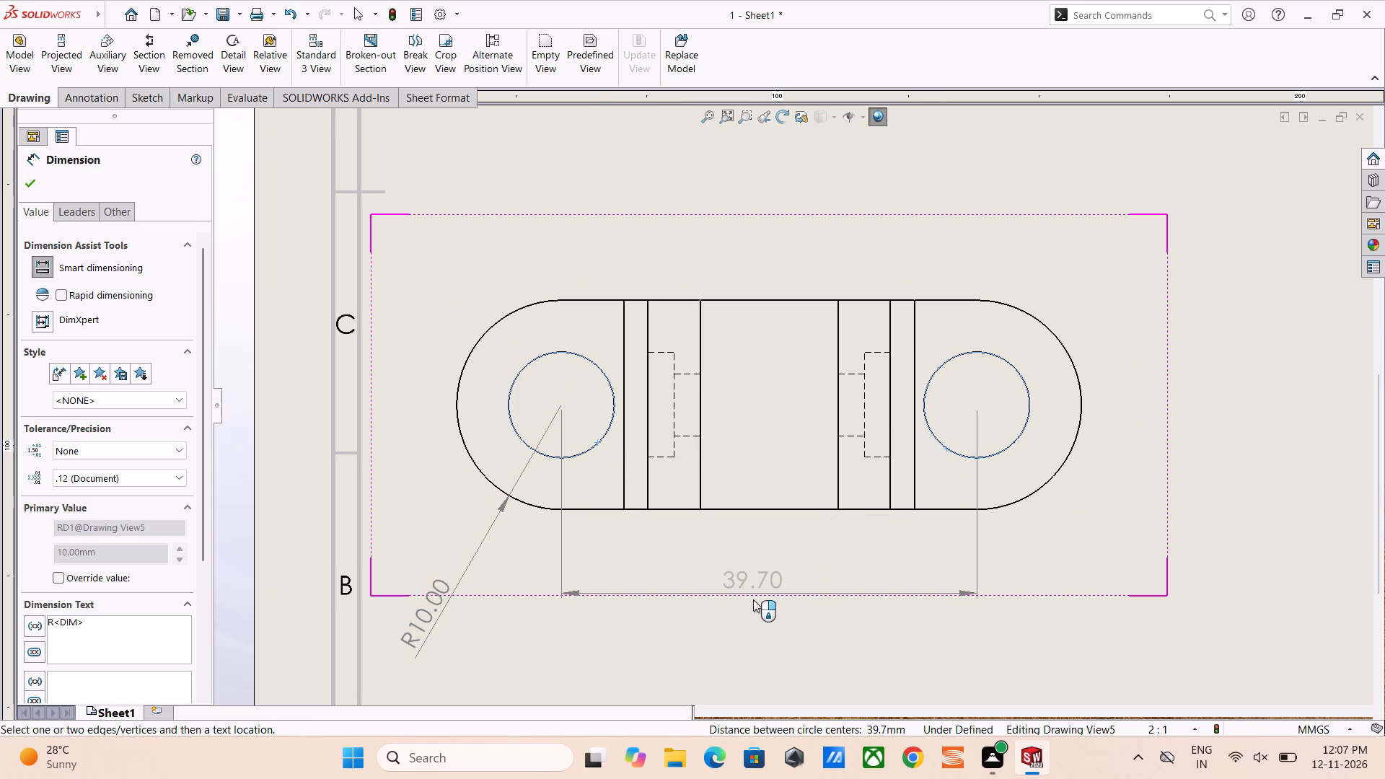
{"action": "left_click", "coordinate": [753, 619]}
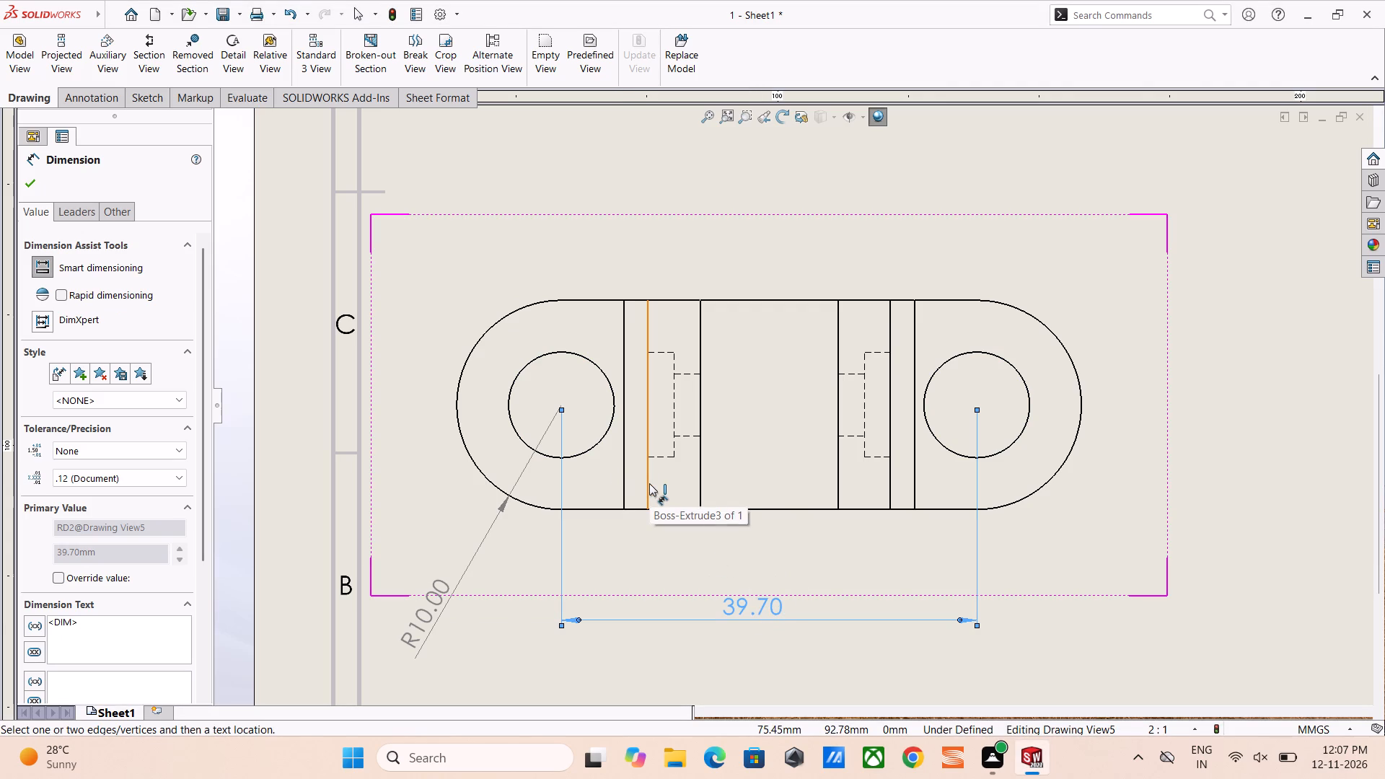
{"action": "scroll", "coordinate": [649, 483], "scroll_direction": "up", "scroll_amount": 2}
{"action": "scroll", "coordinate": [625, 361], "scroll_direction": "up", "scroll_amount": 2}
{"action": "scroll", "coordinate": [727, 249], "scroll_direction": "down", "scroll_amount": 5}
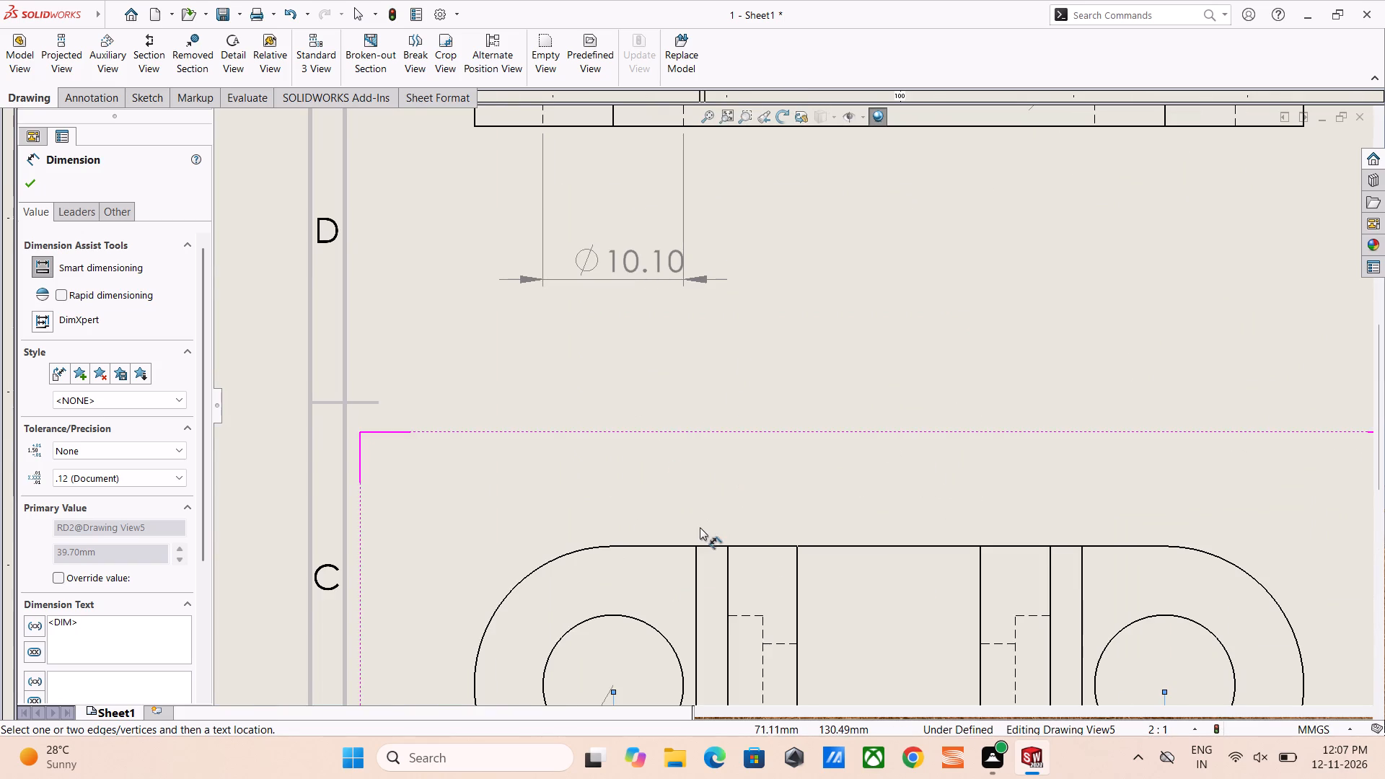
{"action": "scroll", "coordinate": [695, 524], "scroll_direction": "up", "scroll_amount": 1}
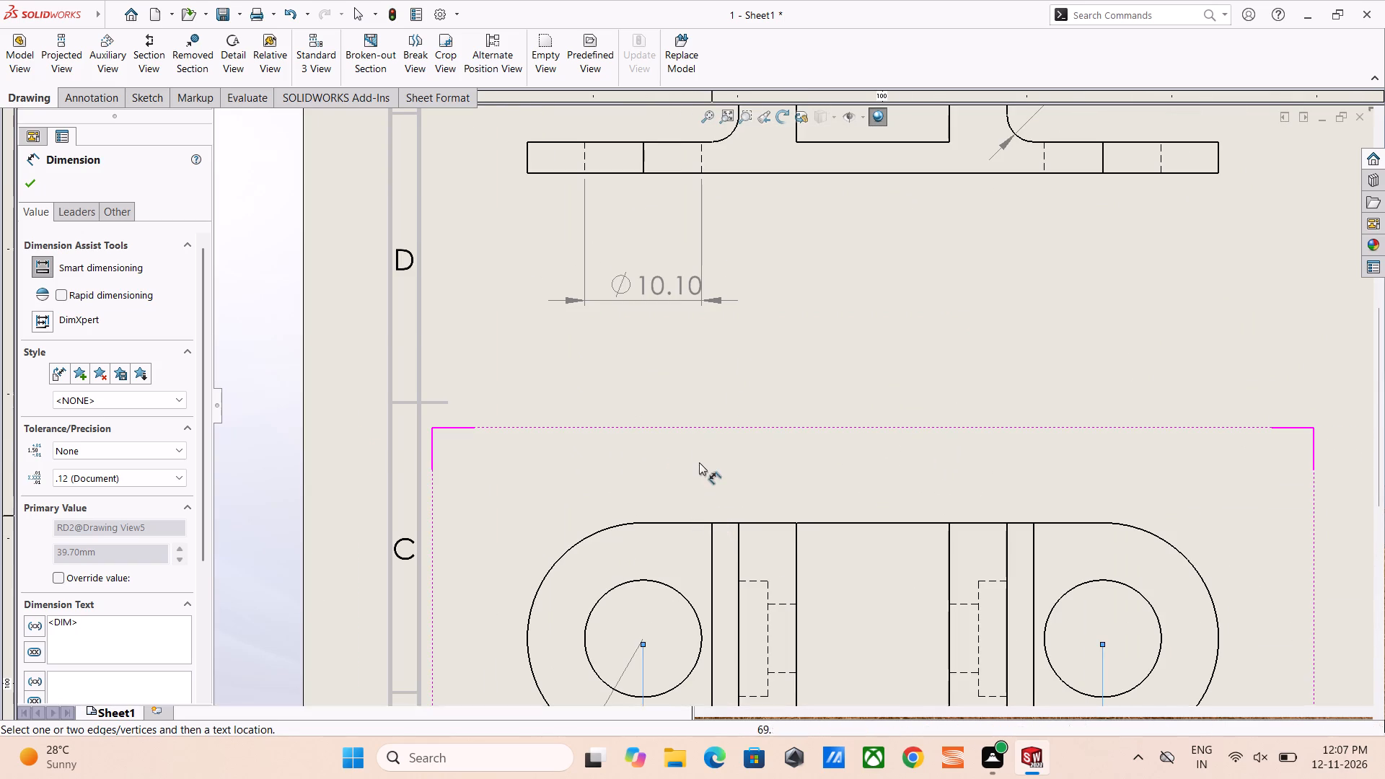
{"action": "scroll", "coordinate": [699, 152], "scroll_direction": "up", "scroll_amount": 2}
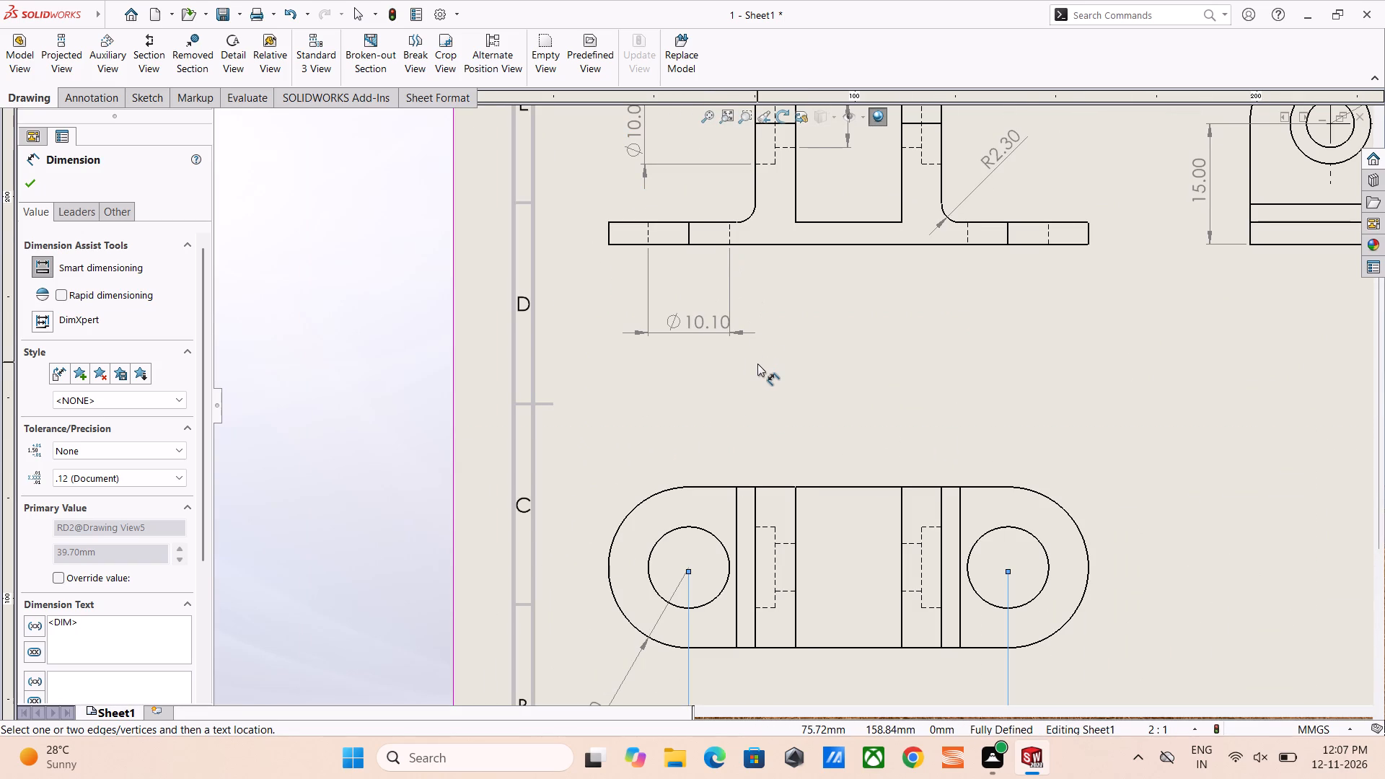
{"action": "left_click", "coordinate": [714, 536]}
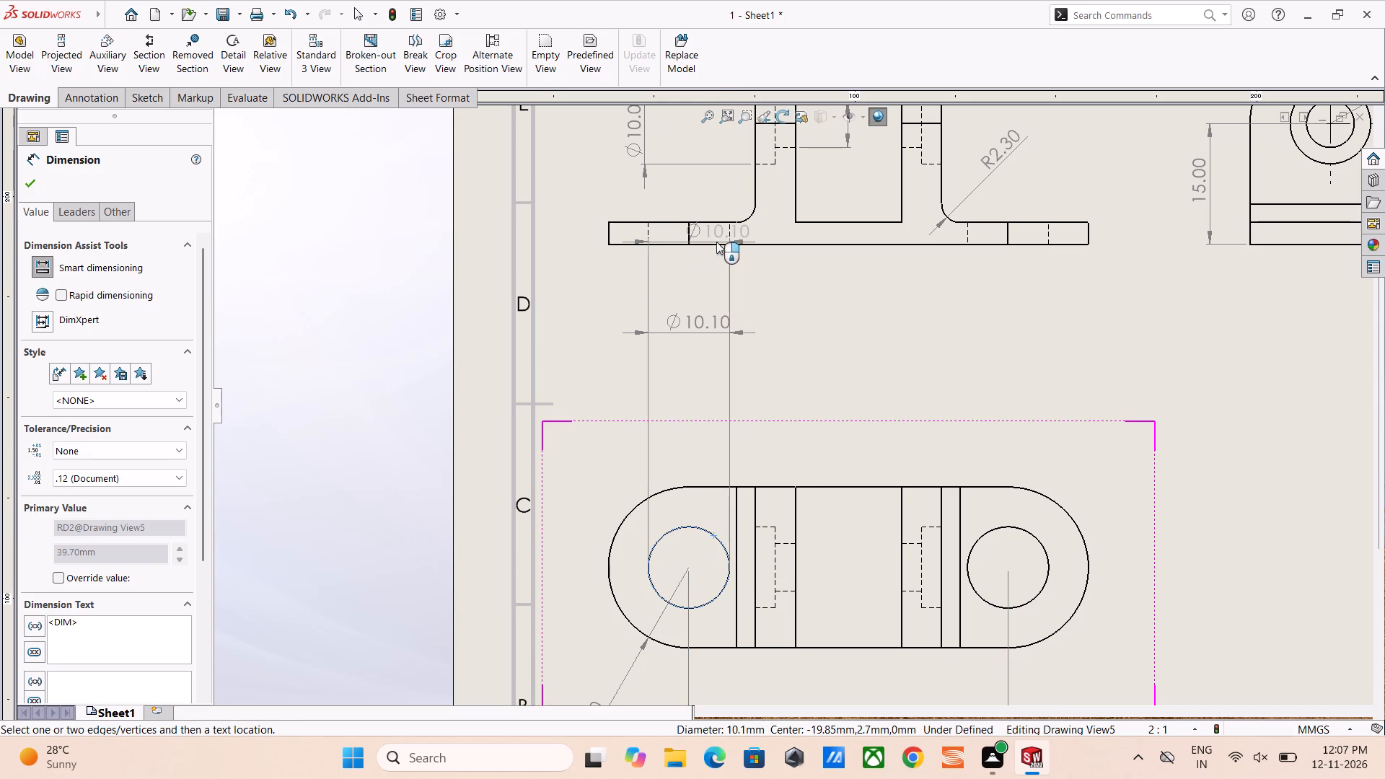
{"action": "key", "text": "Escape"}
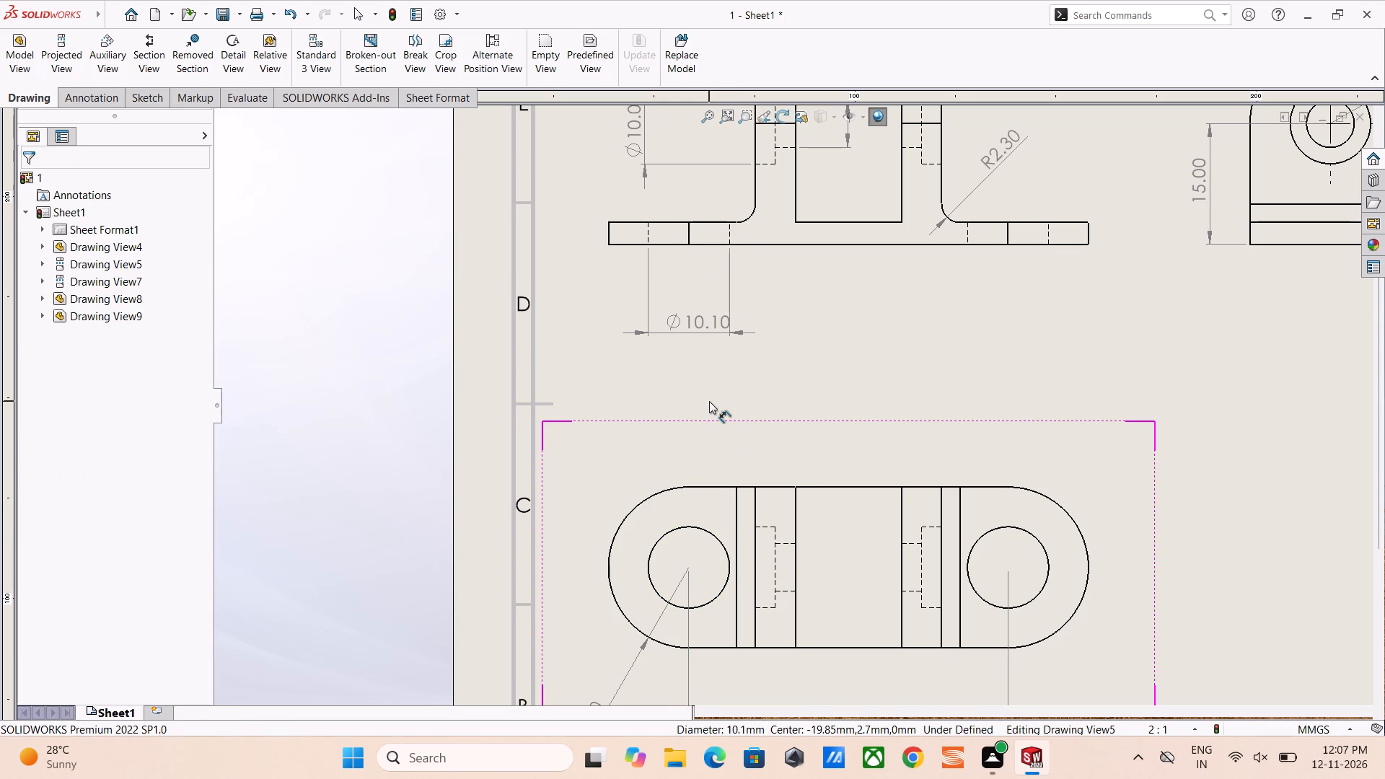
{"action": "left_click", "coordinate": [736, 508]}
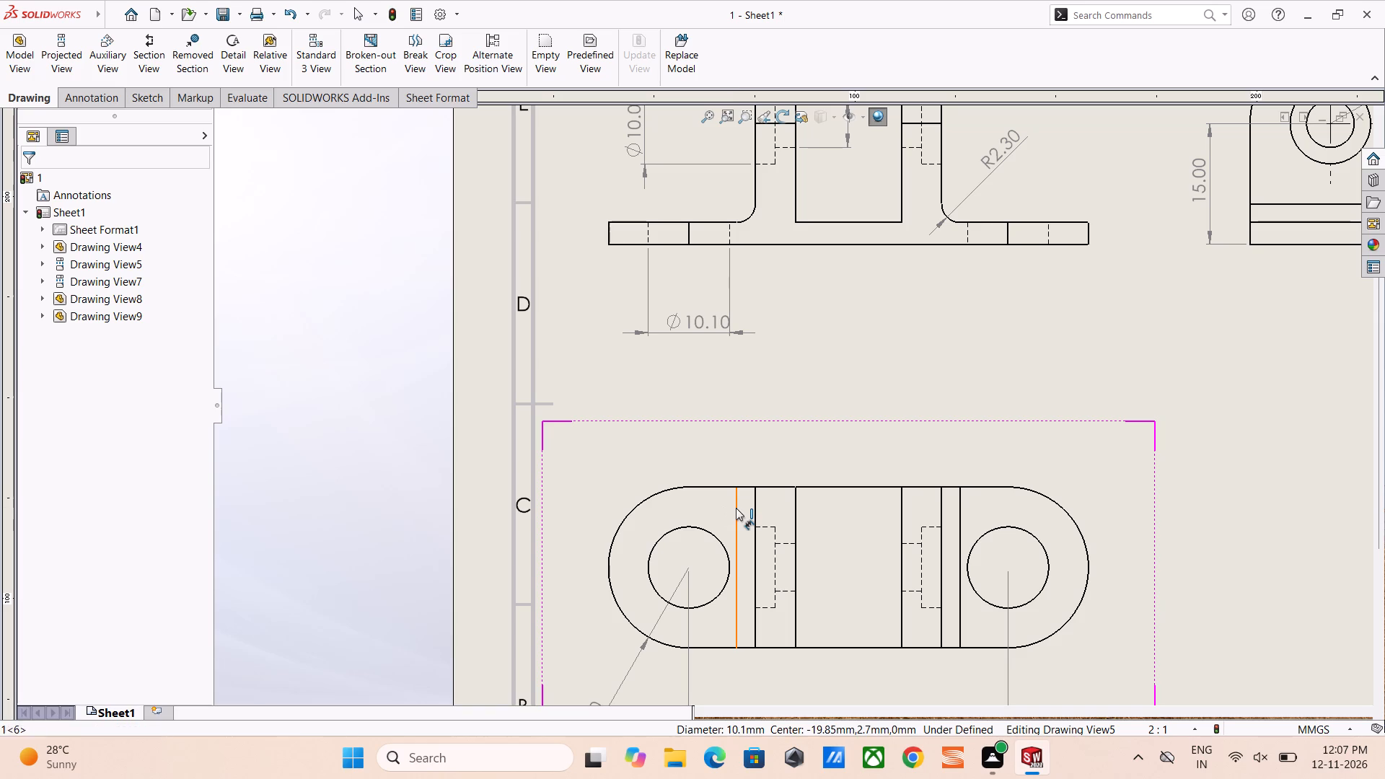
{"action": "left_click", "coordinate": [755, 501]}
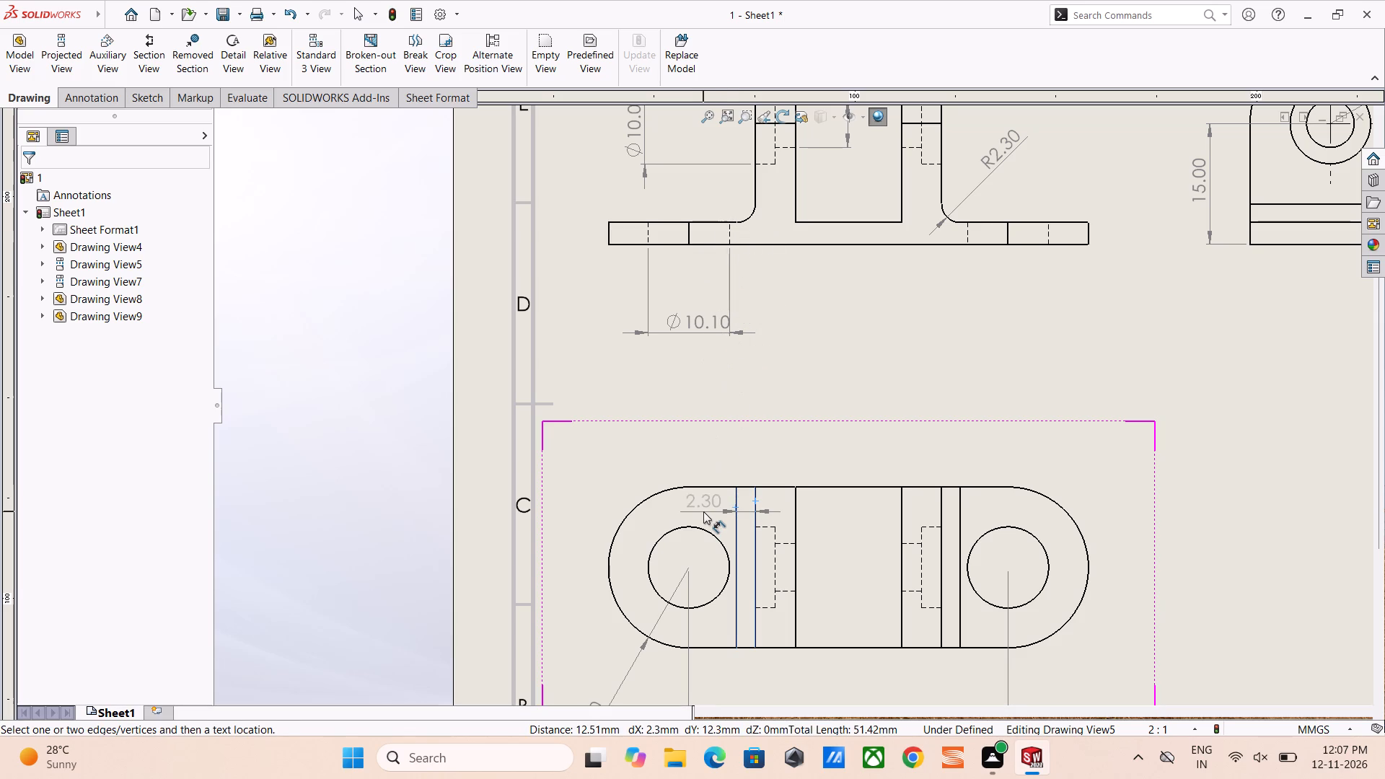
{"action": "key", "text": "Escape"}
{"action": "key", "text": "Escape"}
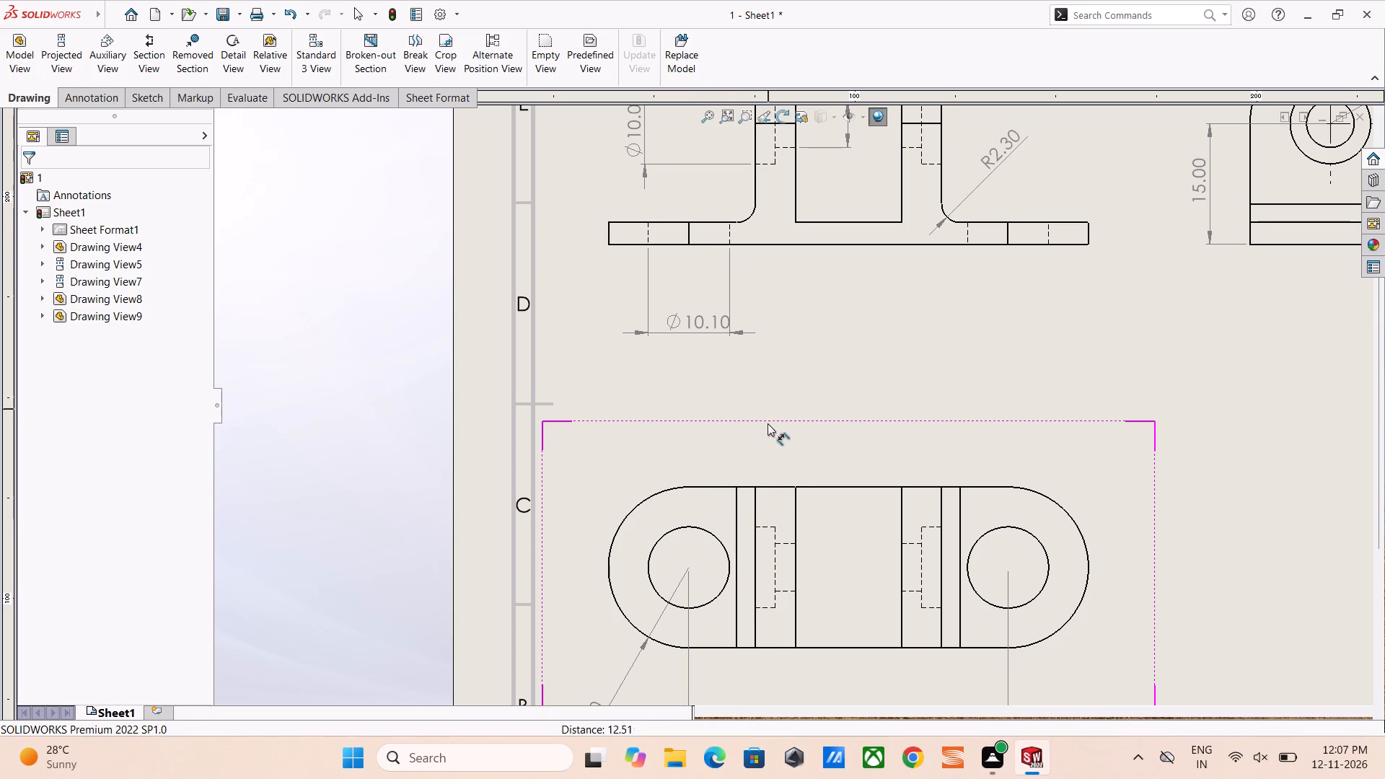
Dimension the distance between the two lugs' outer faces in the top view, placing it between the plate and the hole-spacing dimension.
{"action": "left_click", "coordinate": [756, 500]}
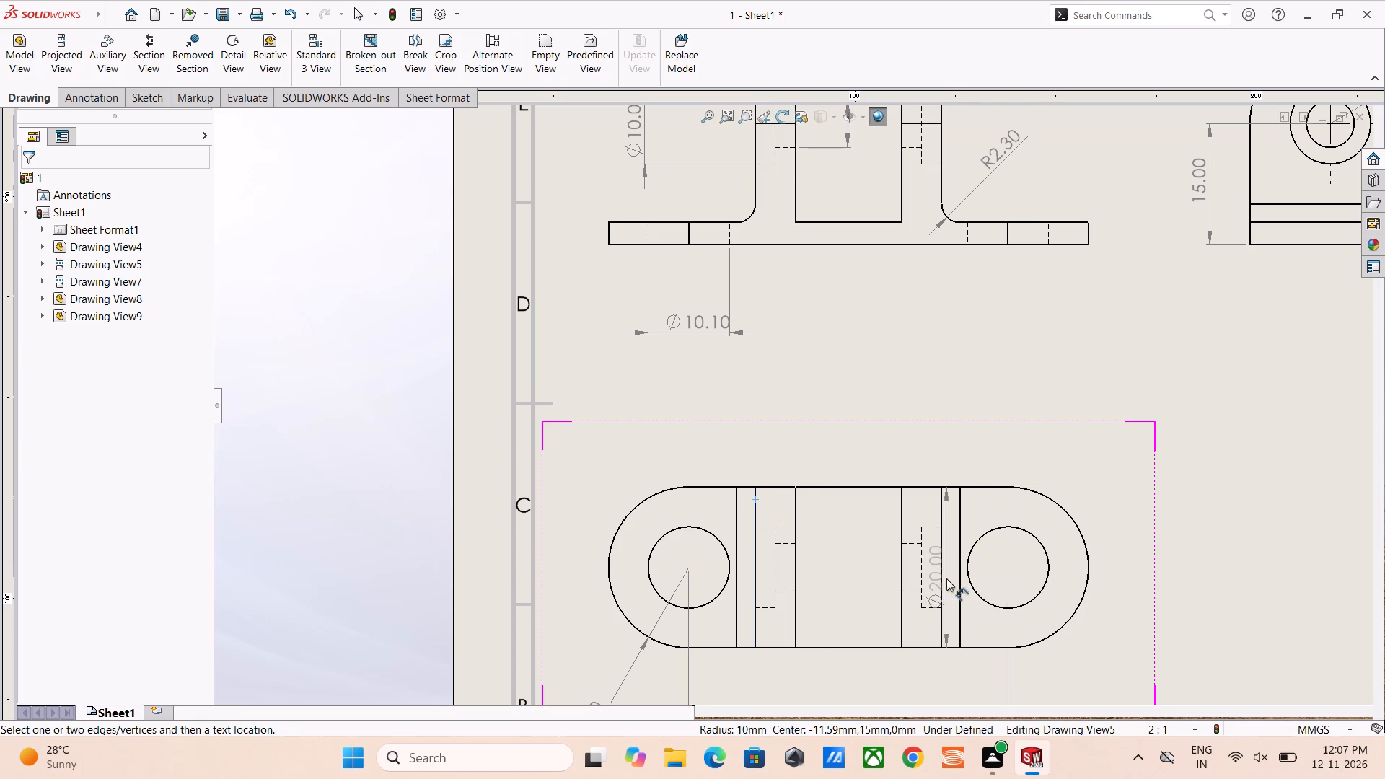
{"action": "left_click", "coordinate": [942, 578]}
{"action": "scroll", "coordinate": [902, 671], "scroll_direction": "up", "scroll_amount": 3}
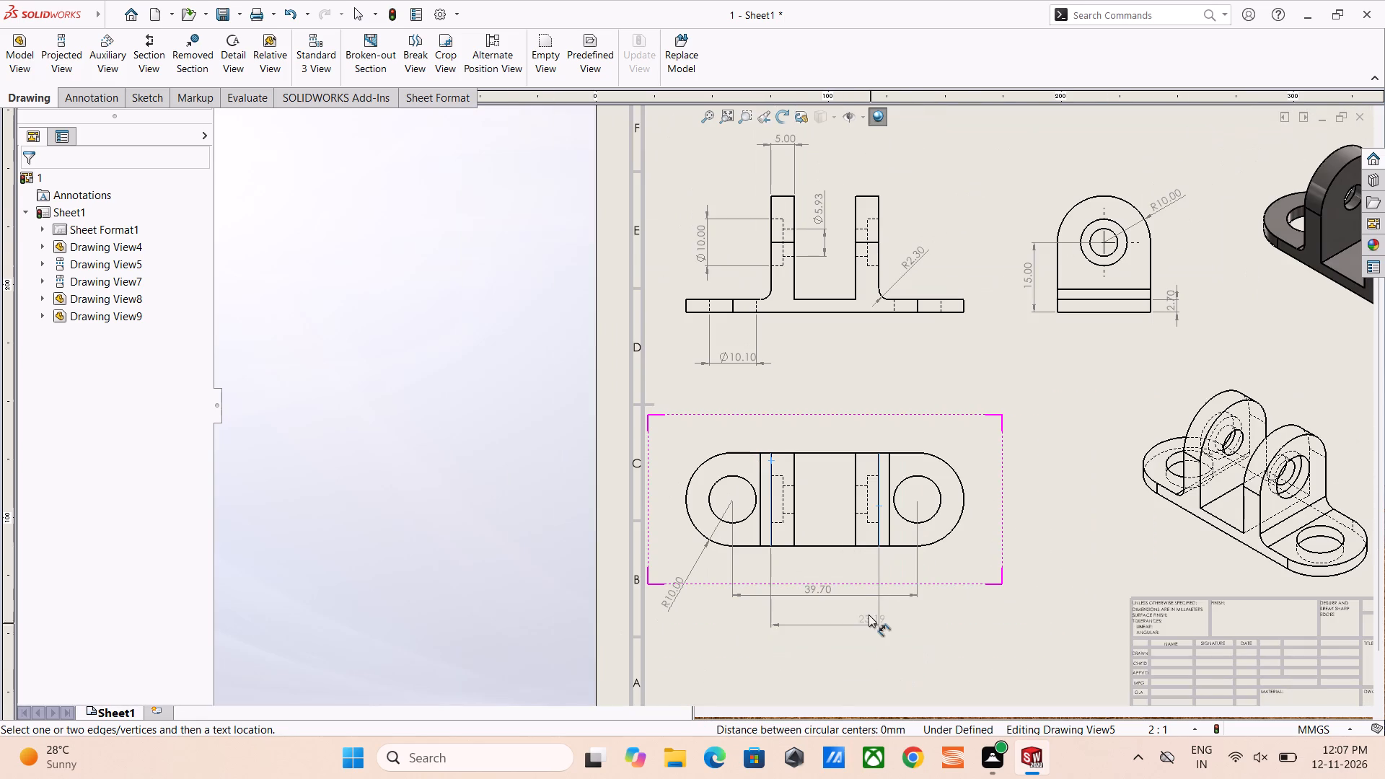
{"action": "left_click", "coordinate": [823, 573]}
Respace the outer-lug and hole-spacing dimensions below the top view, moving both lower and keeping the hole spacing outermost.
{"action": "left_click_drag", "start_coordinate": [823, 589], "coordinate": [828, 615]}
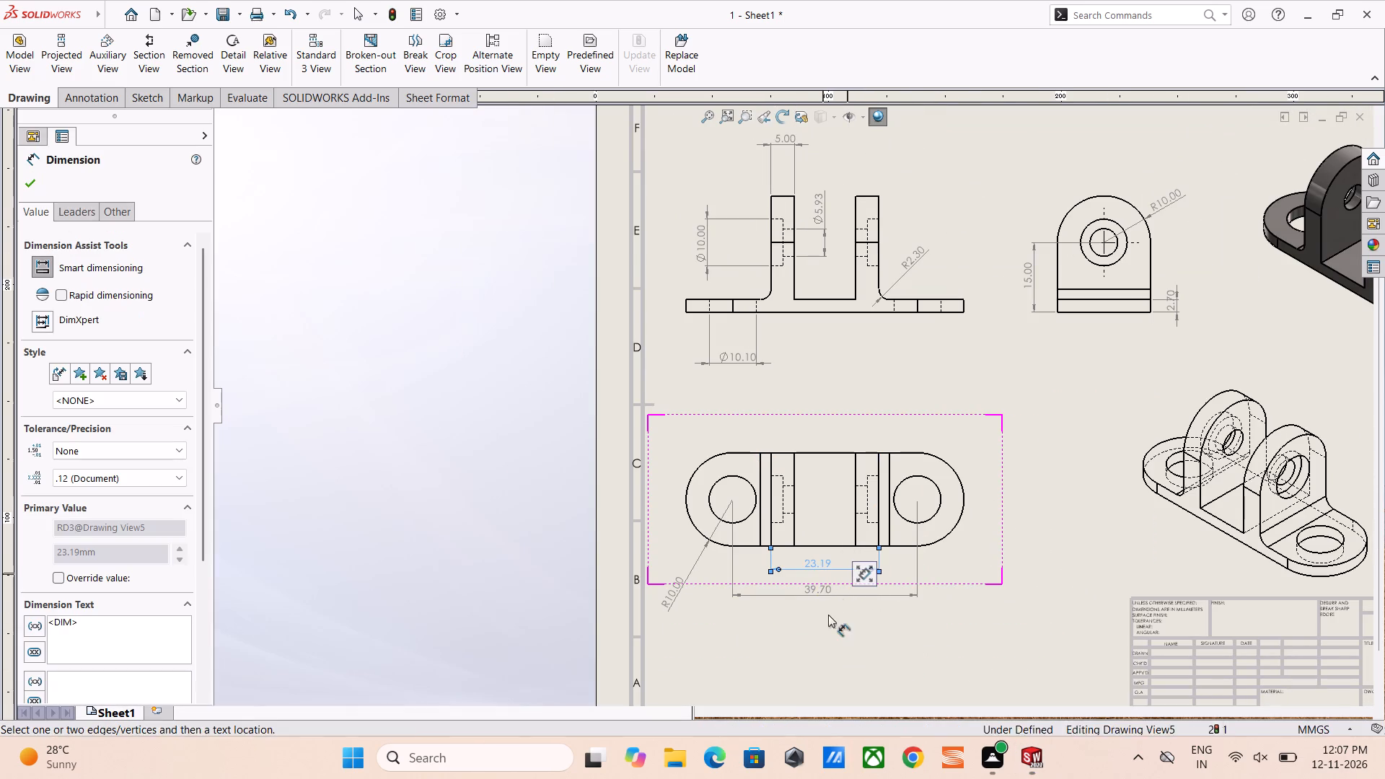
{"action": "left_click_drag", "start_coordinate": [828, 615], "coordinate": [834, 640]}
{"action": "left_click_drag", "start_coordinate": [817, 564], "coordinate": [822, 609]}
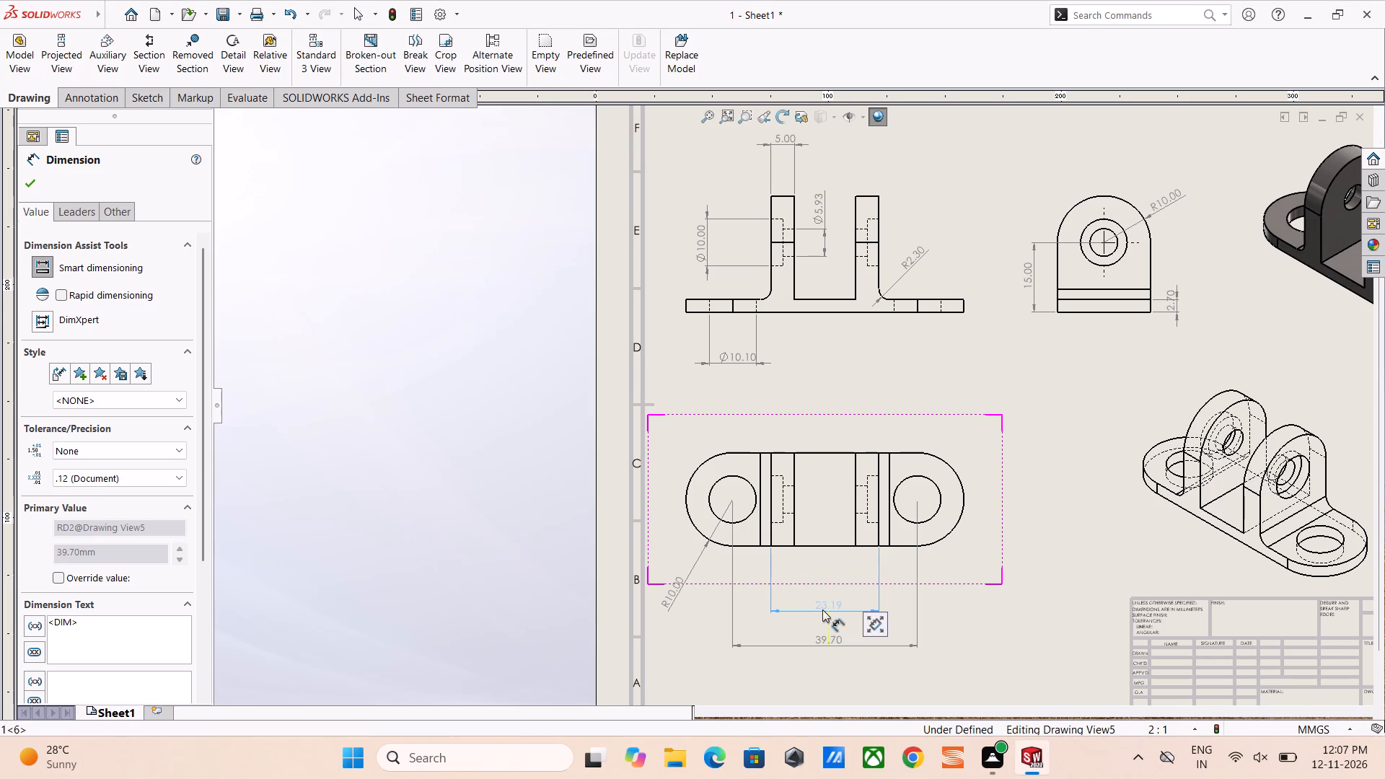
{"action": "left_click_drag", "start_coordinate": [822, 609], "coordinate": [819, 594]}
{"action": "left_click_drag", "start_coordinate": [836, 643], "coordinate": [833, 622]}
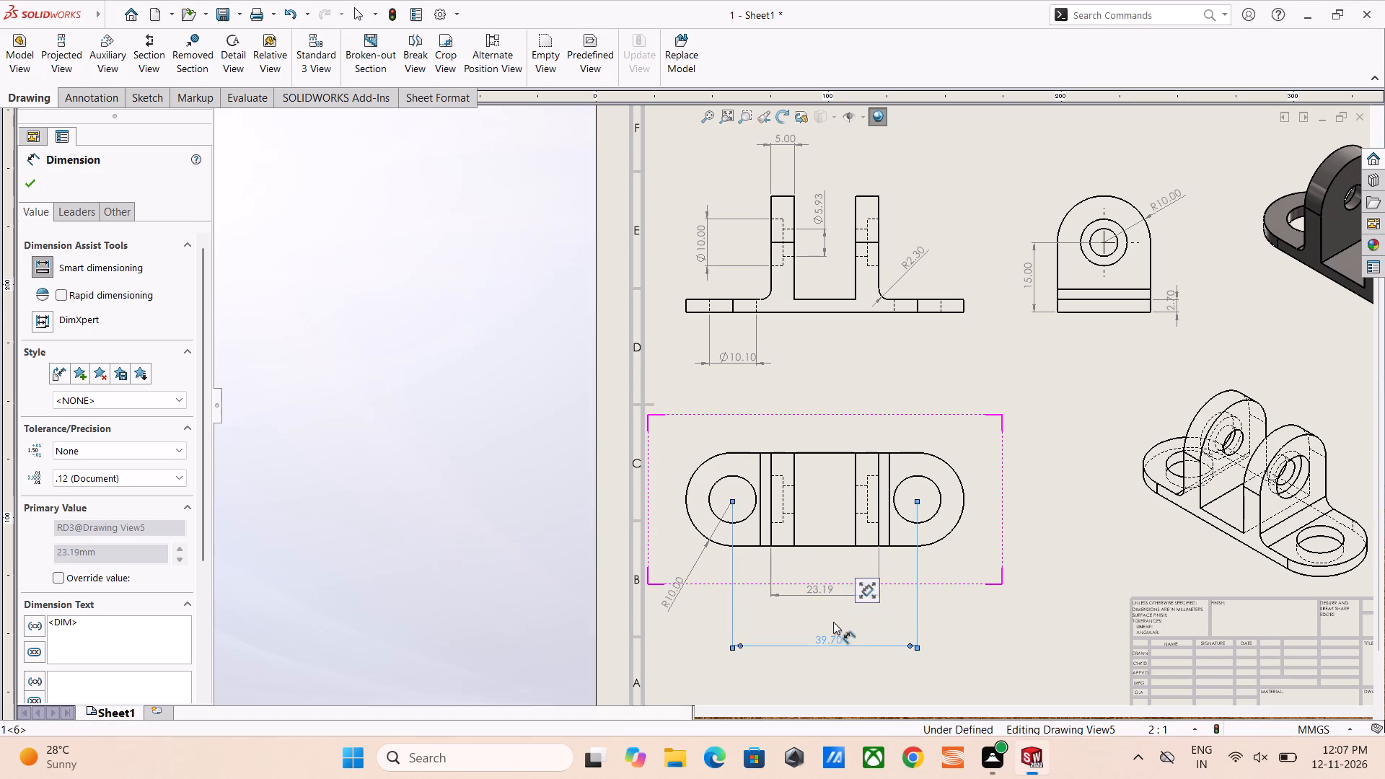
{"action": "left_click_drag", "start_coordinate": [833, 622], "coordinate": [832, 617]}
{"action": "left_click", "coordinate": [830, 664]}
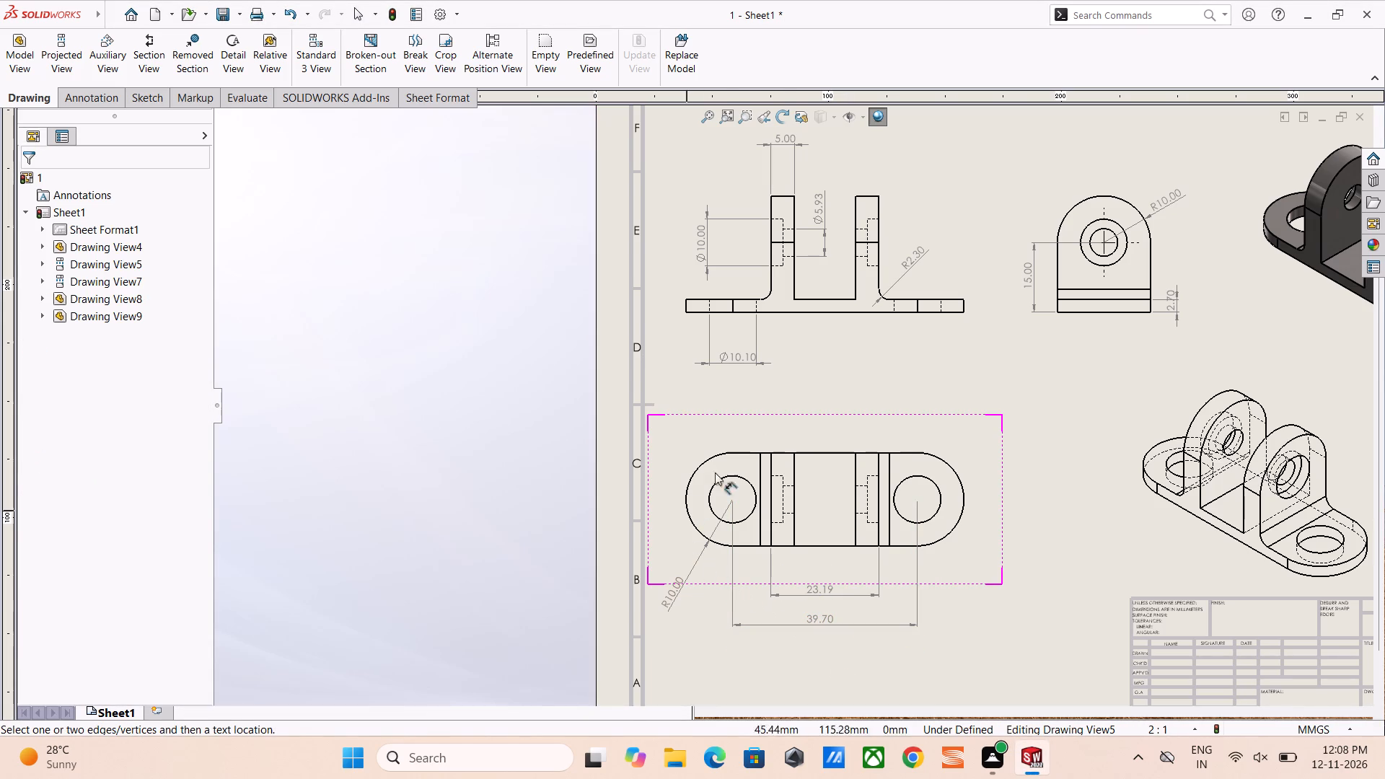
Dimension the gap between the two lugs' inner faces in the top view, placing it just below the plate above the outer-lug dimension.
{"action": "left_click", "coordinate": [795, 526]}
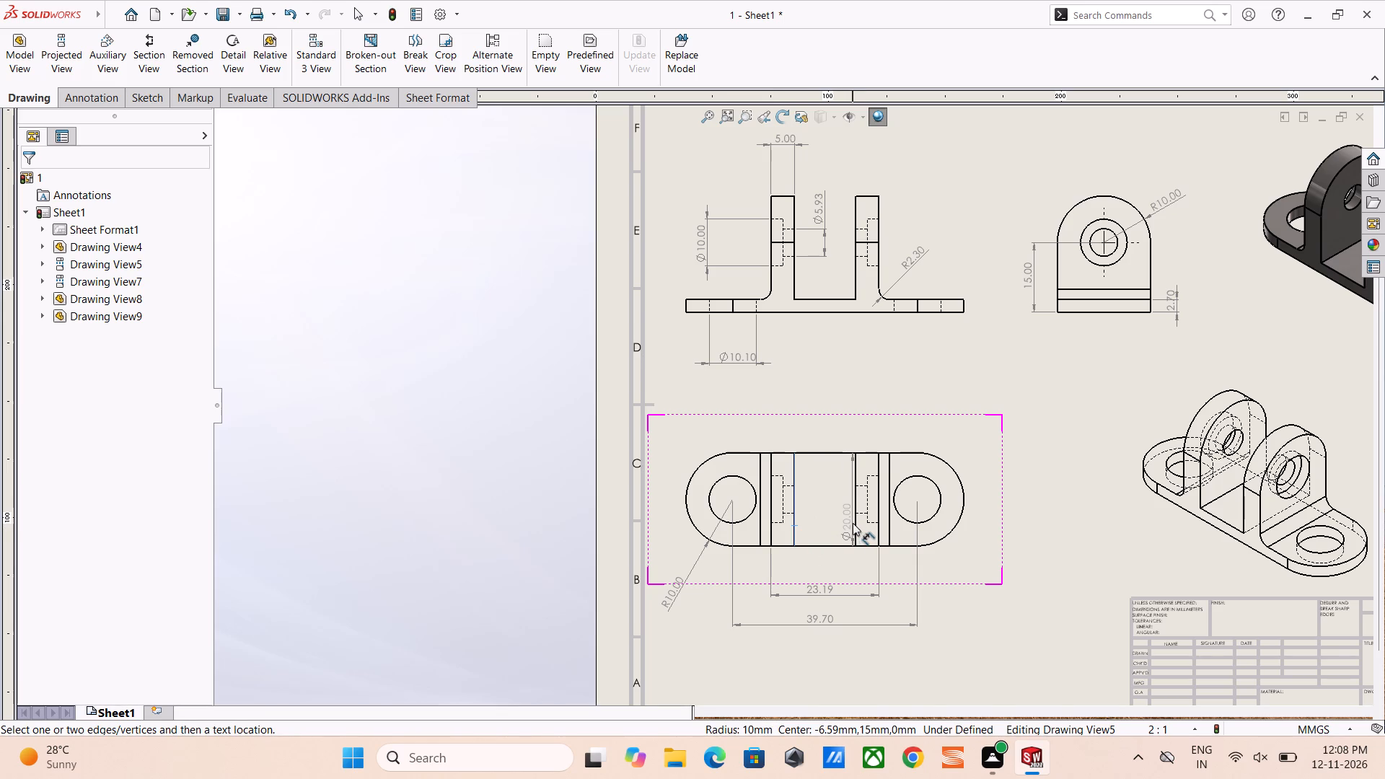
{"action": "left_click", "coordinate": [857, 523]}
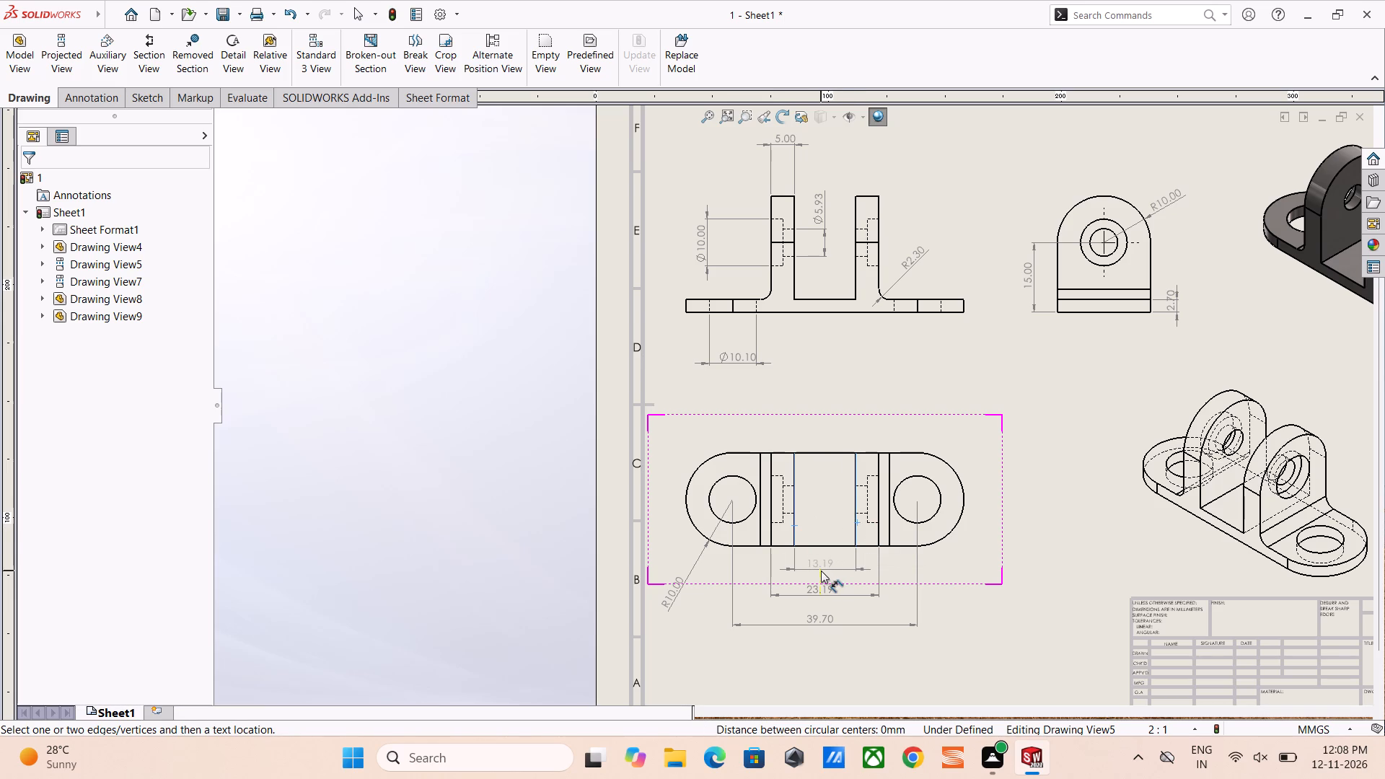
{"action": "left_click", "coordinate": [821, 571]}
{"action": "left_click", "coordinate": [967, 615]}
{"action": "scroll", "coordinate": [962, 615], "scroll_direction": "up", "scroll_amount": 4}
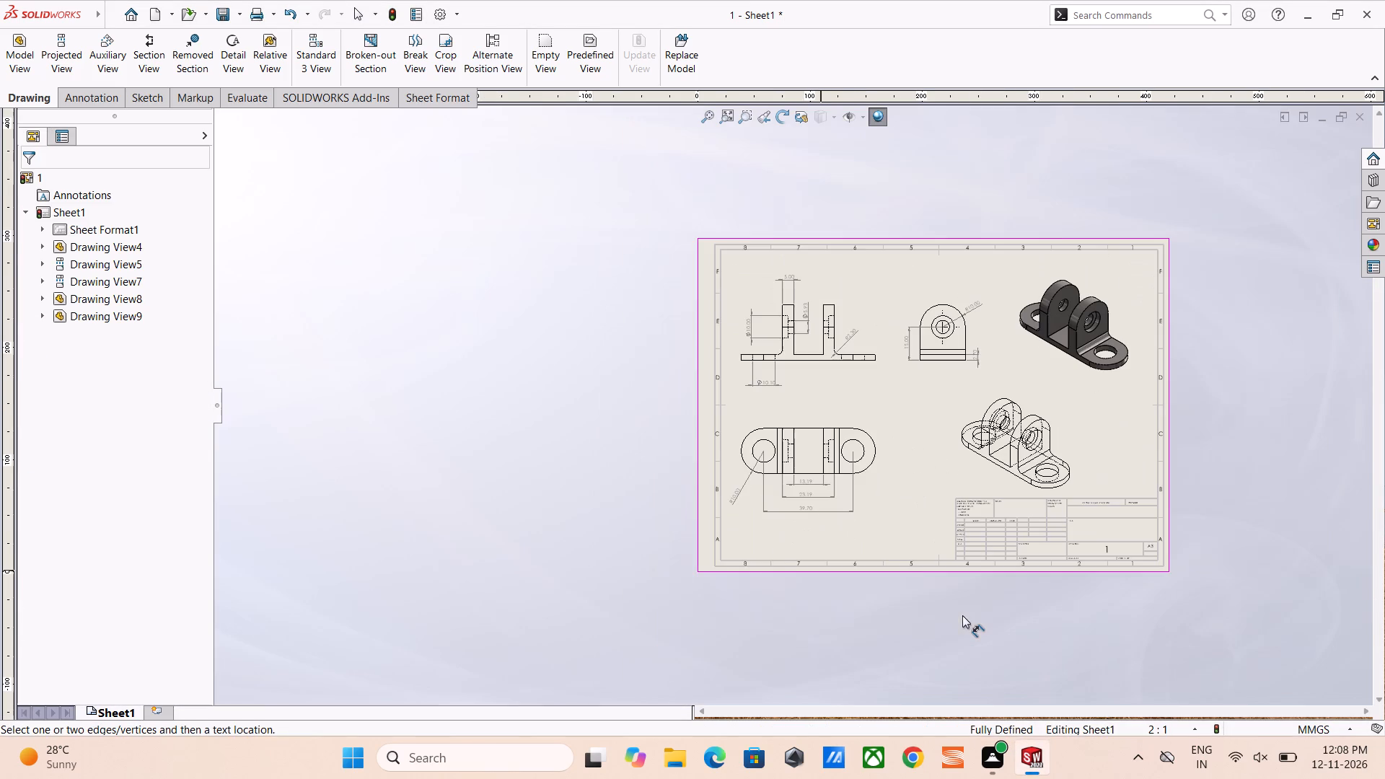
{"action": "scroll", "coordinate": [889, 529], "scroll_direction": "down", "scroll_amount": 1}
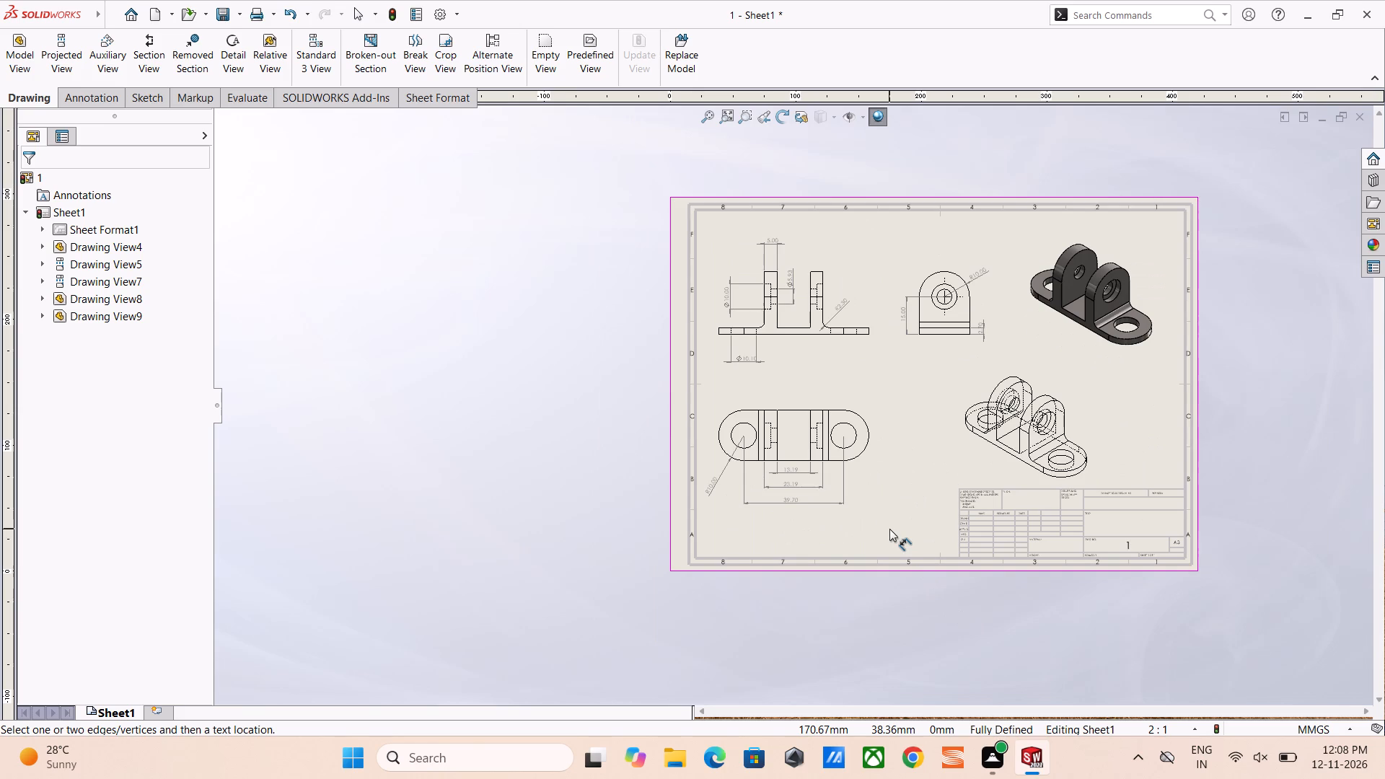
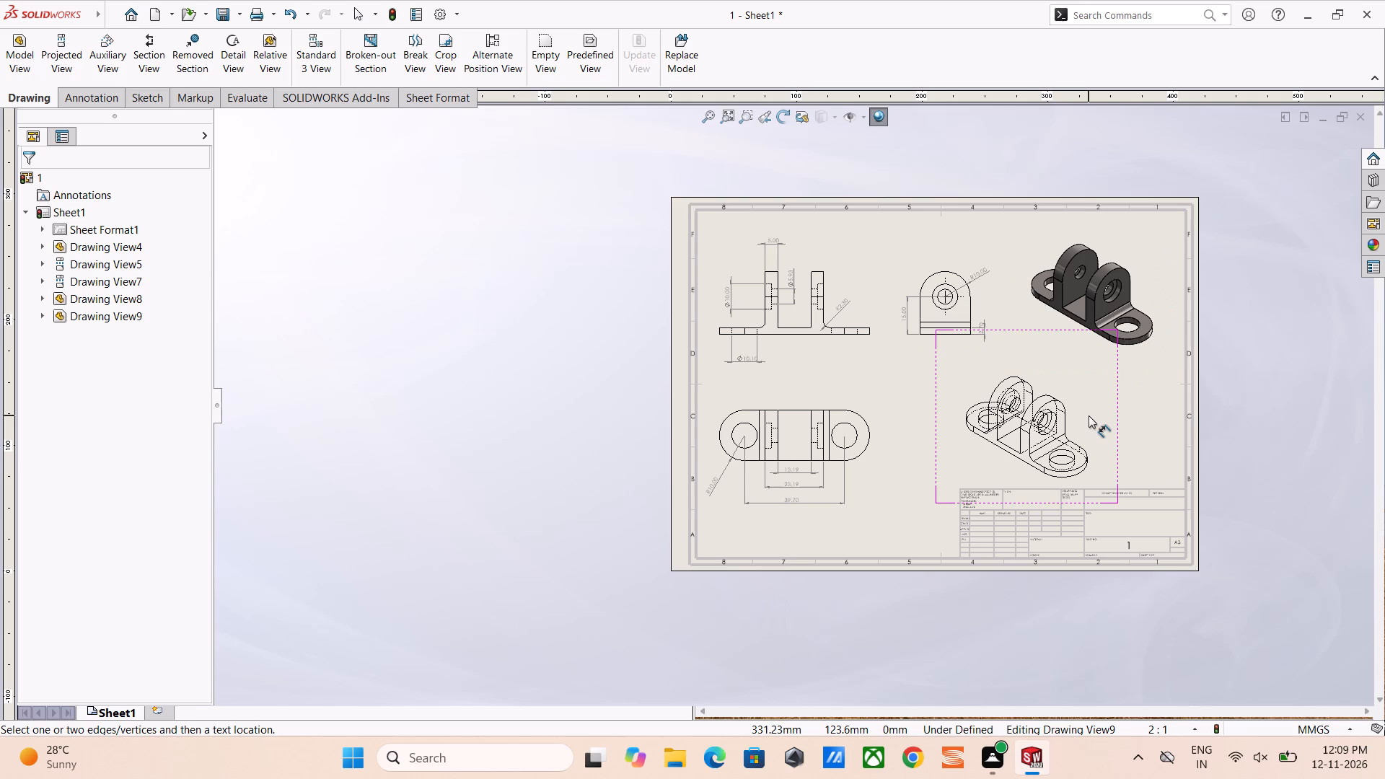
Swap the side view's vertical dimensions, placing the 2.70 base thickness left of the part and the 15.00 hole height on its right.
{"action": "scroll", "coordinate": [883, 379], "scroll_direction": "down", "scroll_amount": 5}
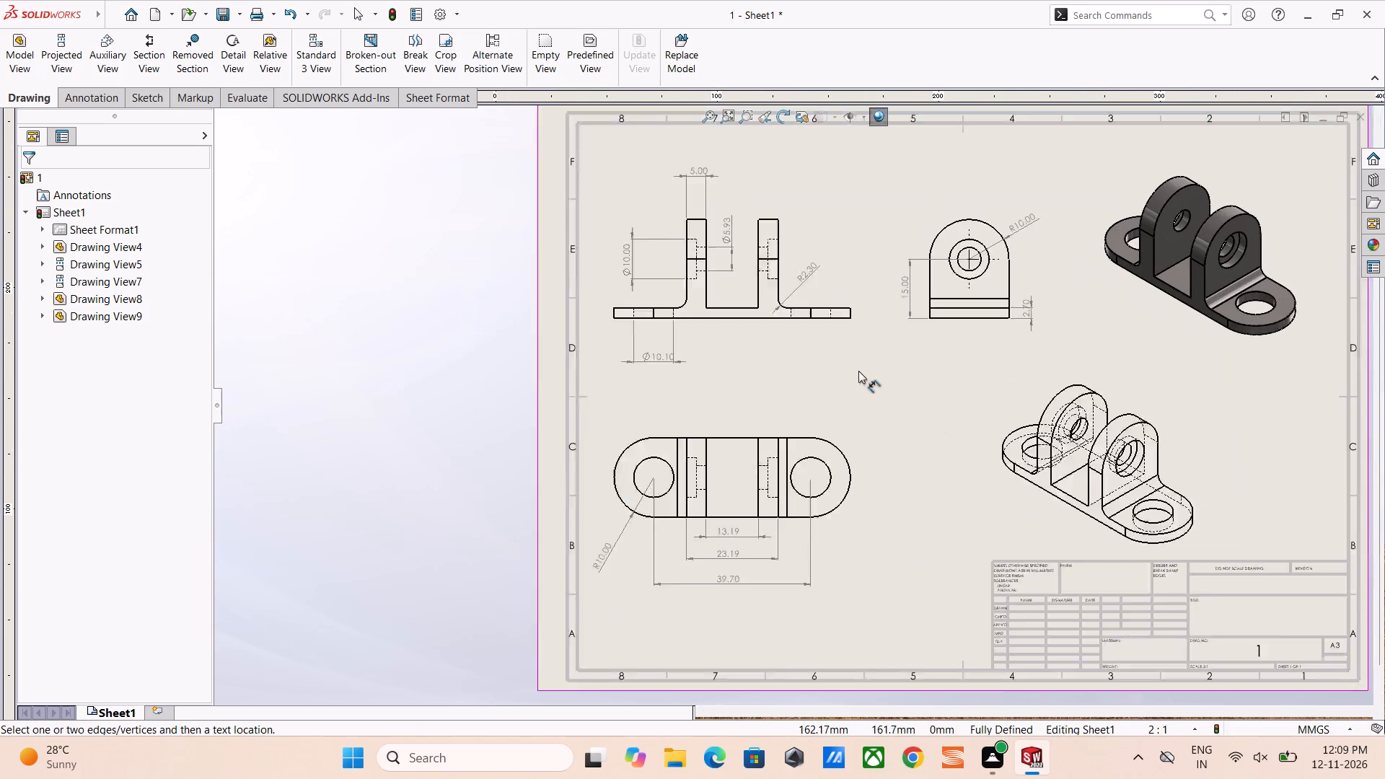
{"action": "scroll", "coordinate": [736, 325], "scroll_direction": "down", "scroll_amount": 1}
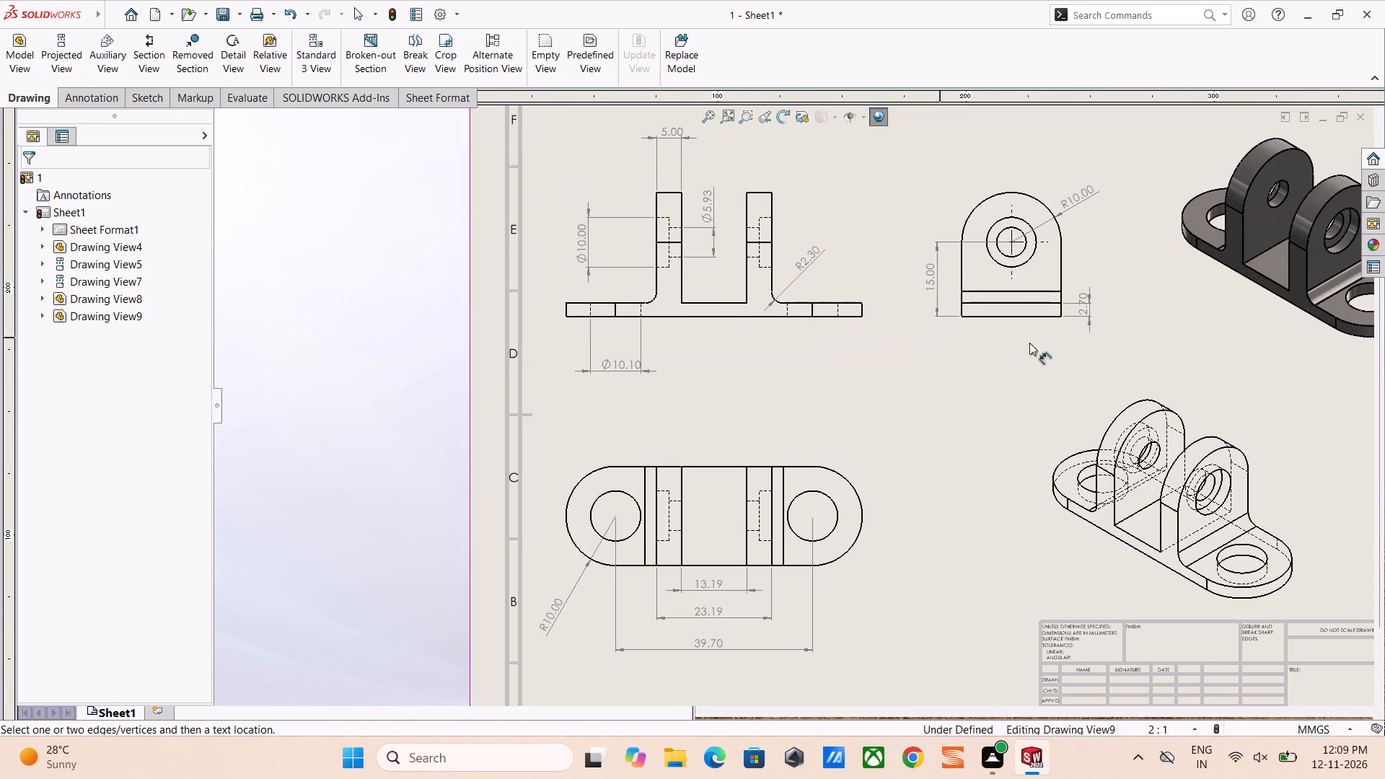
{"action": "left_click_drag", "start_coordinate": [1081, 310], "coordinate": [931, 332]}
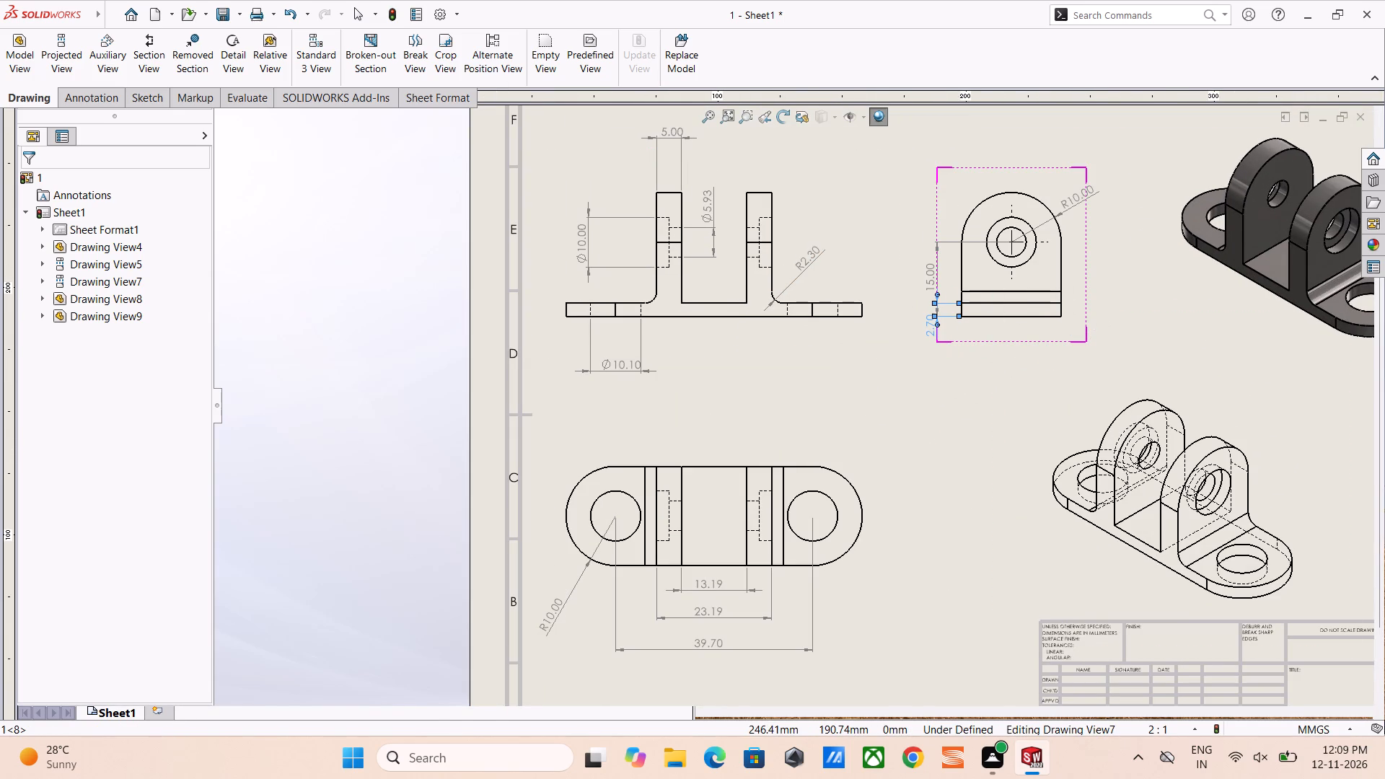
{"action": "left_click_drag", "start_coordinate": [924, 273], "coordinate": [1090, 278]}
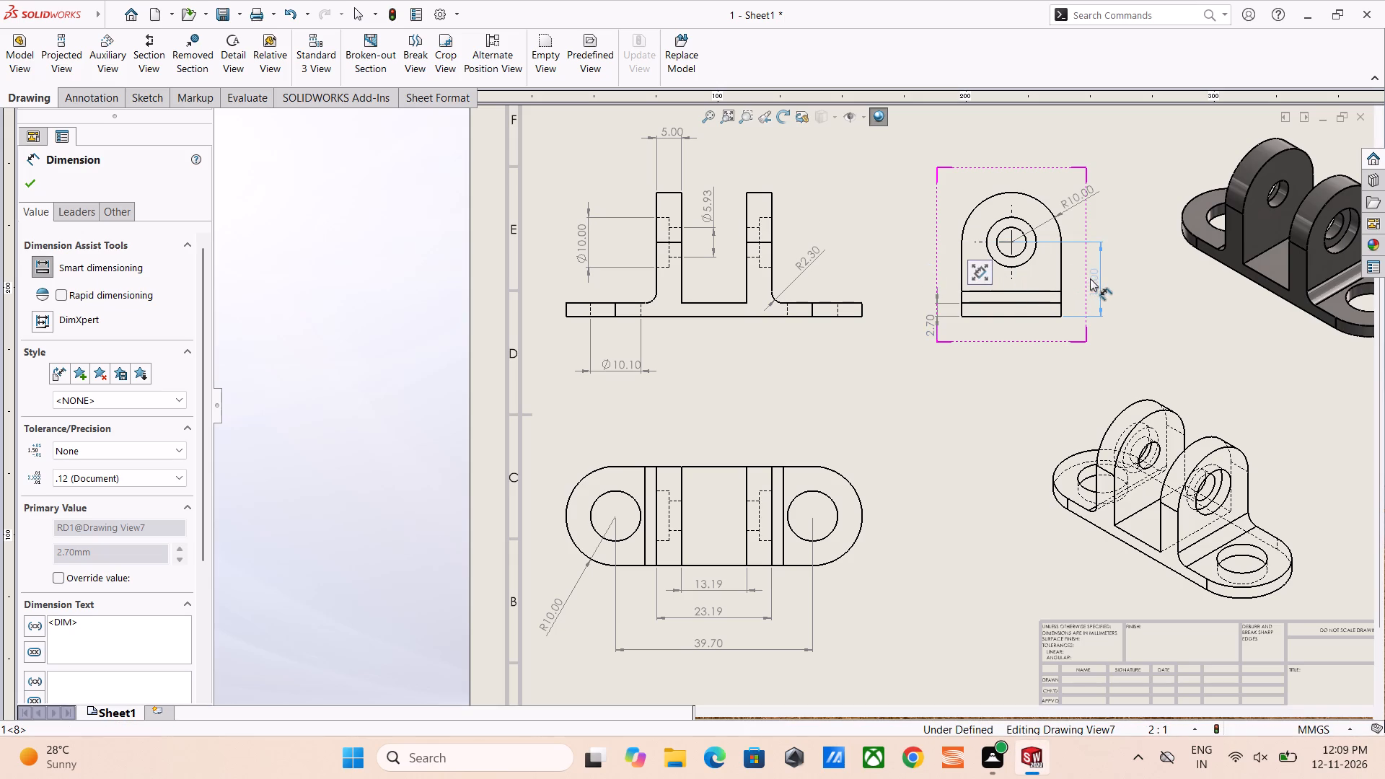
{"action": "left_click_drag", "start_coordinate": [1090, 278], "coordinate": [1097, 278]}
{"action": "left_click", "coordinate": [974, 377]}
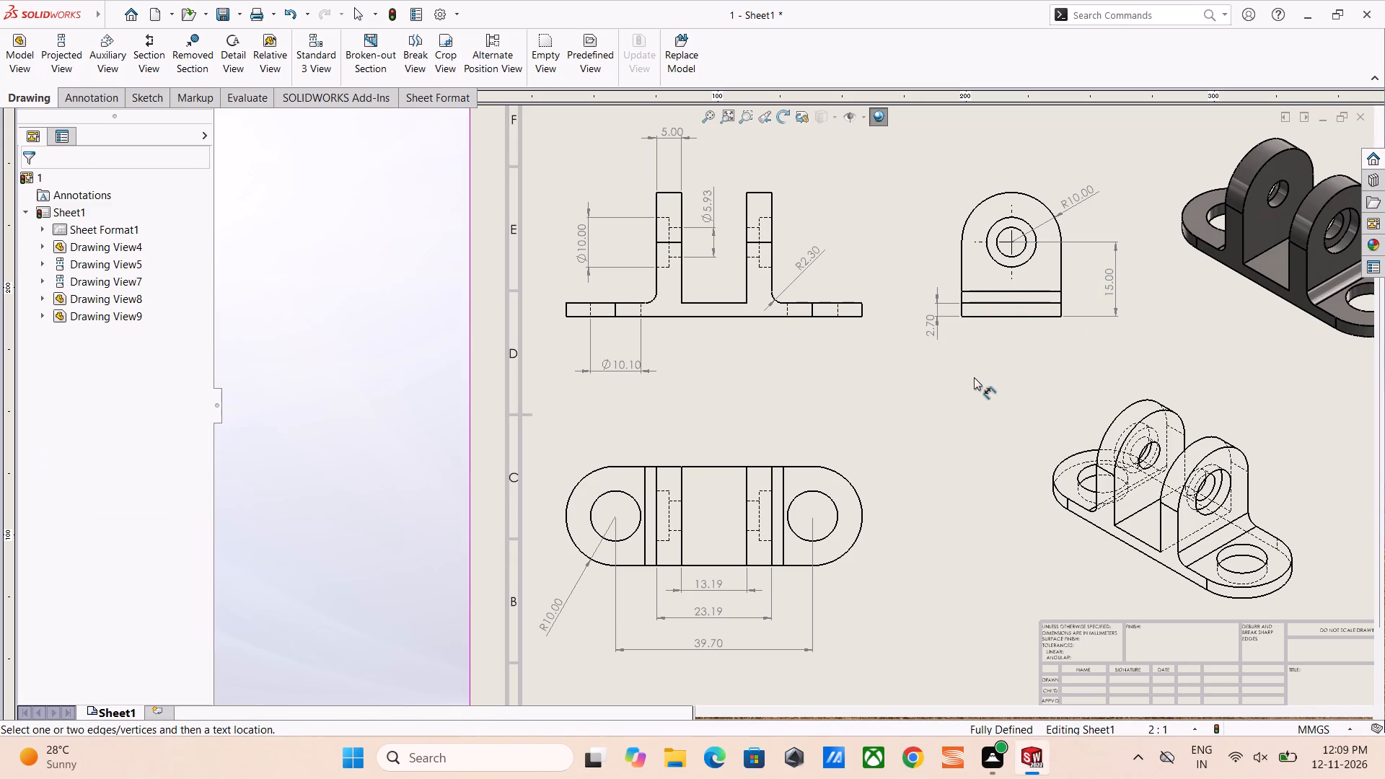
Inspect the whole sheet and each orthographic and isometric view to check the layout and dimensions for completeness.
{"action": "scroll", "coordinate": [1170, 521], "scroll_direction": "up", "scroll_amount": 3}
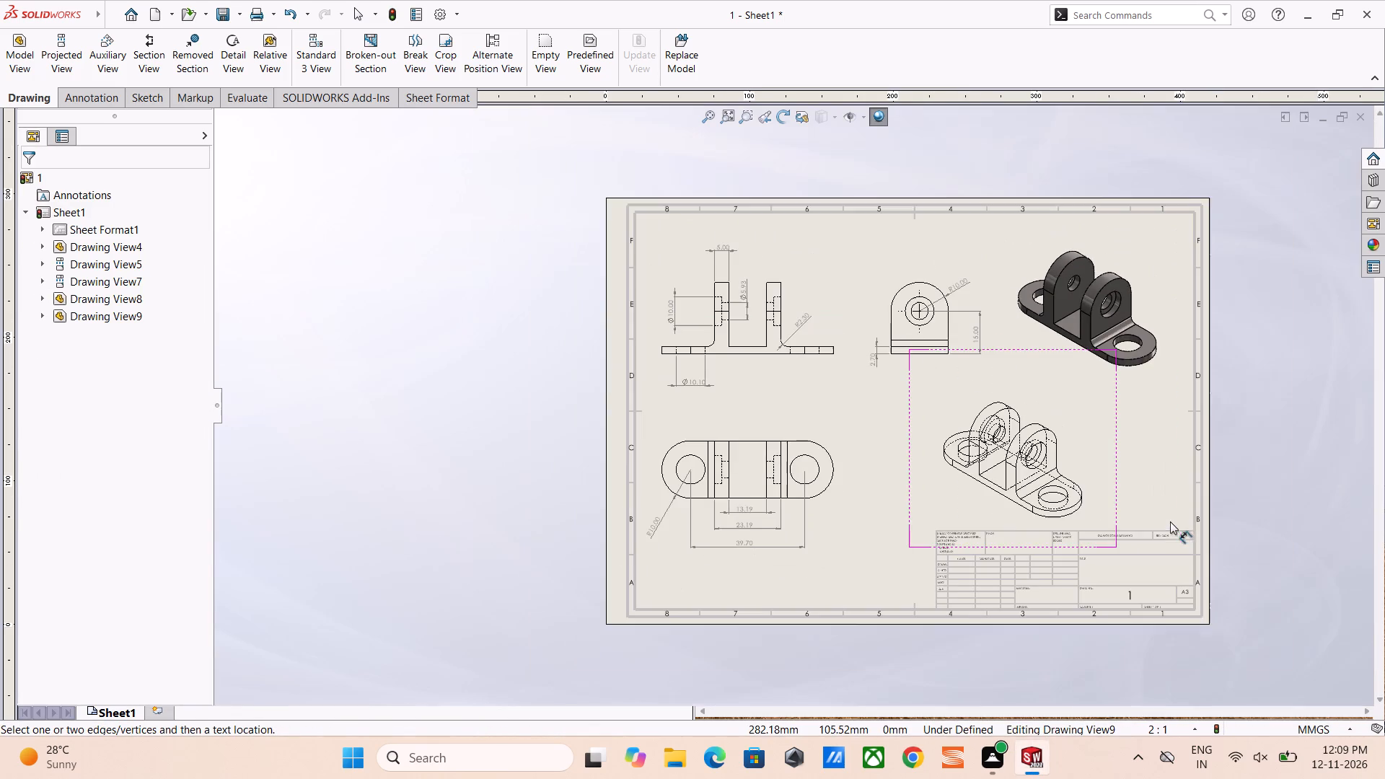
{"action": "scroll", "coordinate": [1112, 430], "scroll_direction": "down", "scroll_amount": 4}
{"action": "scroll", "coordinate": [920, 369], "scroll_direction": "up", "scroll_amount": 3}
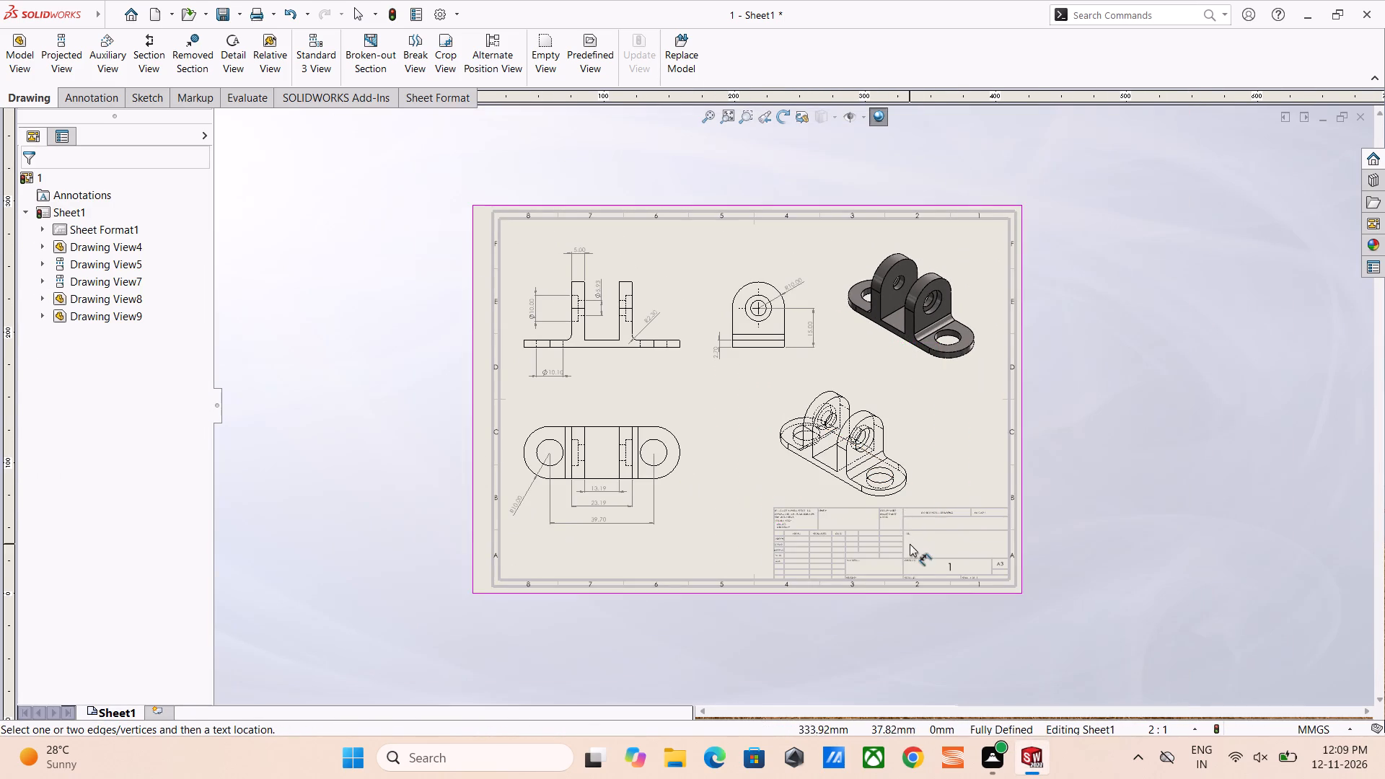
{"action": "scroll", "coordinate": [902, 550], "scroll_direction": "down", "scroll_amount": 3}
{"action": "scroll", "coordinate": [723, 402], "scroll_direction": "down", "scroll_amount": 3}
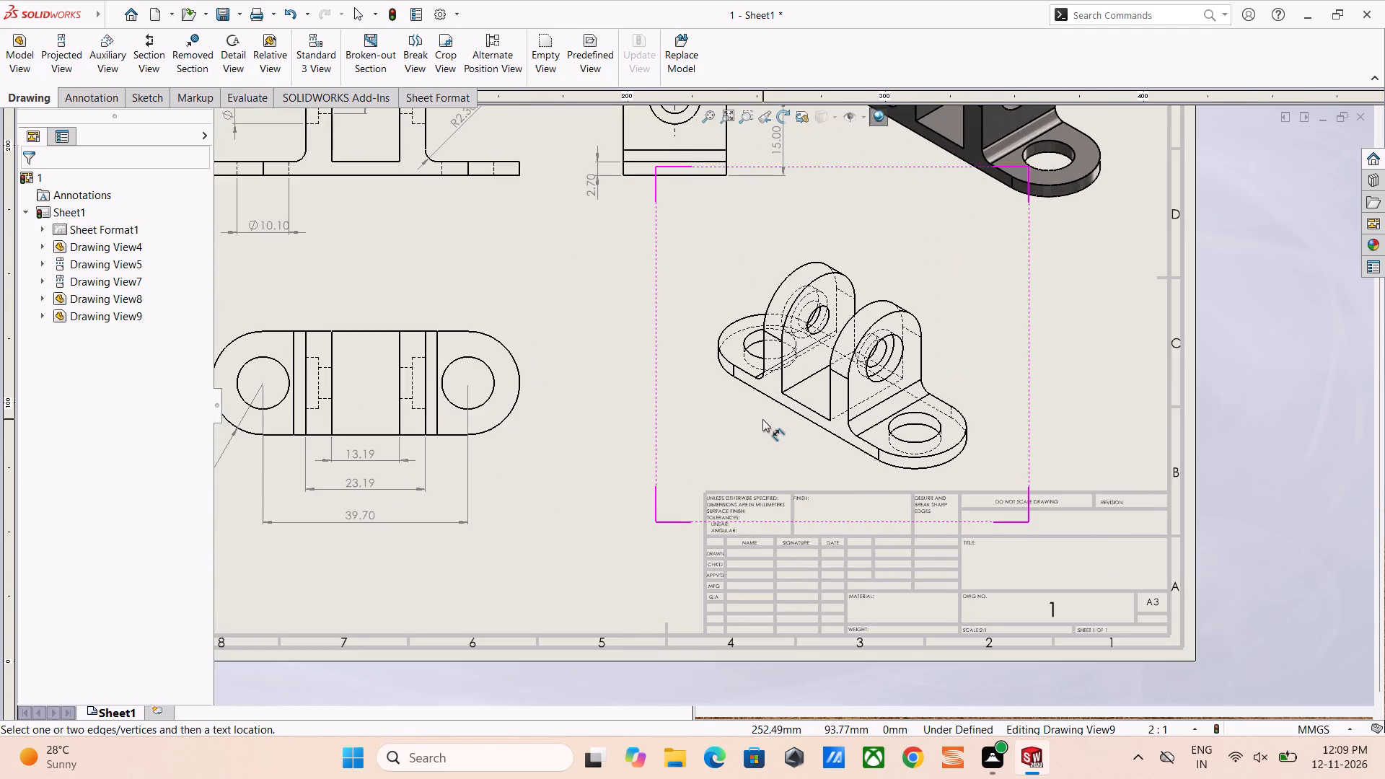
{"action": "scroll", "coordinate": [762, 419], "scroll_direction": "up", "scroll_amount": 1}
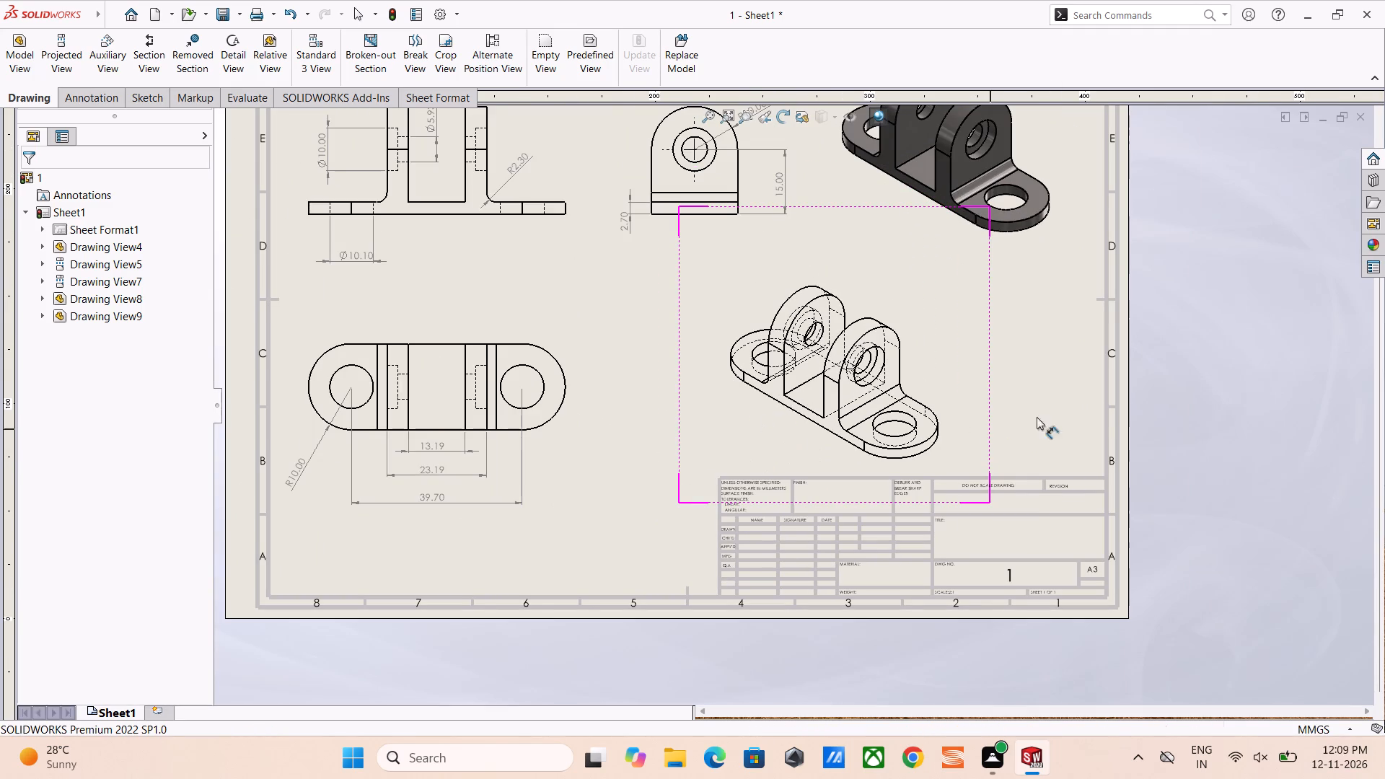
{"action": "left_click", "coordinate": [1151, 390]}
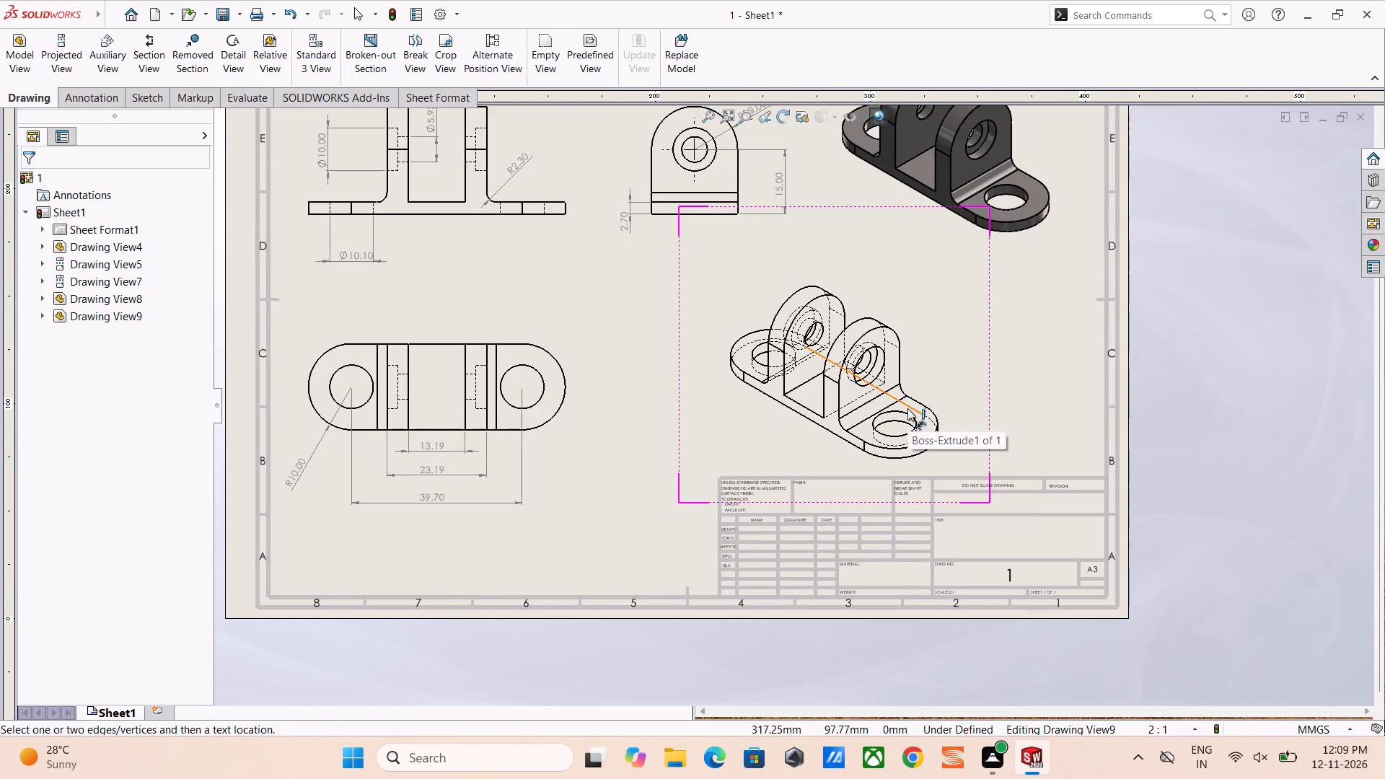
{"action": "key", "text": "Escape"}
{"action": "scroll", "coordinate": [592, 362], "scroll_direction": "up", "scroll_amount": 3}
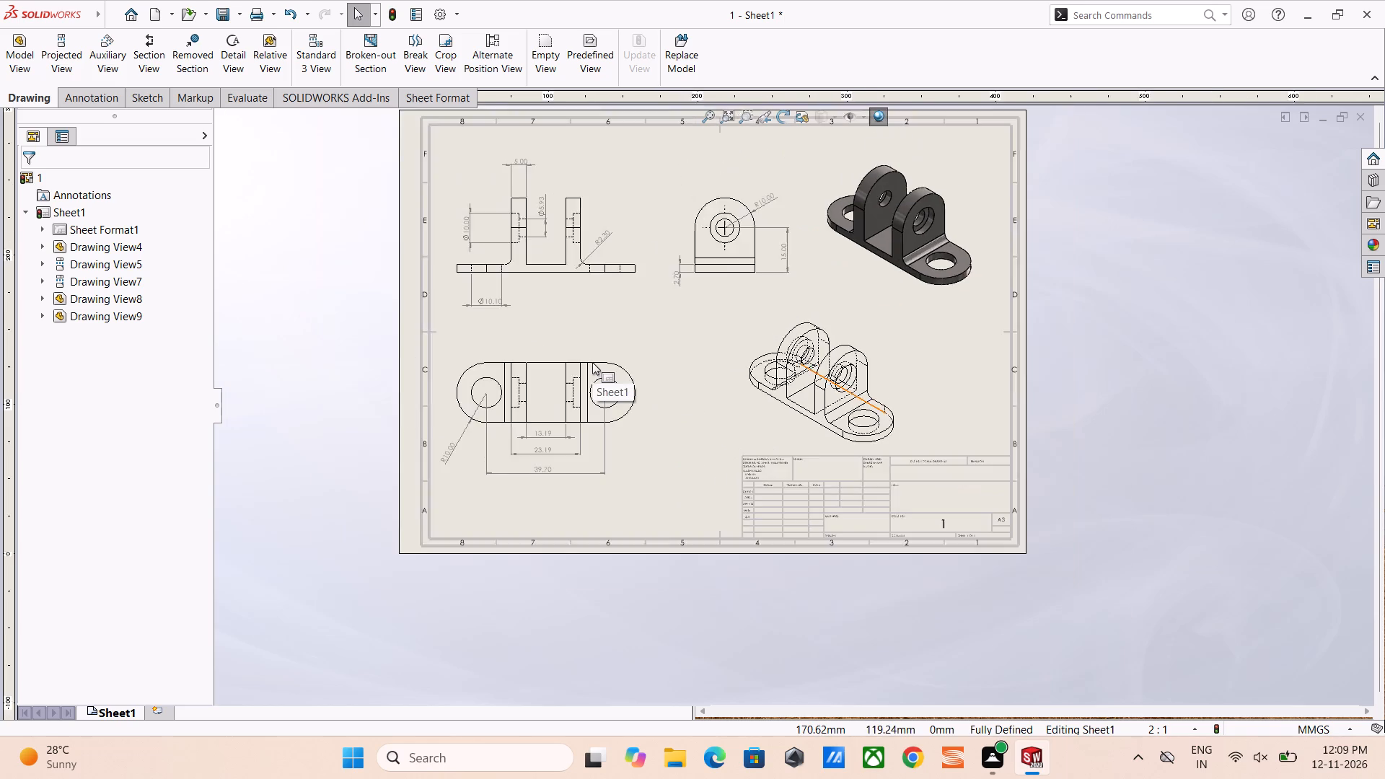
{"action": "scroll", "coordinate": [562, 259], "scroll_direction": "down", "scroll_amount": 4}
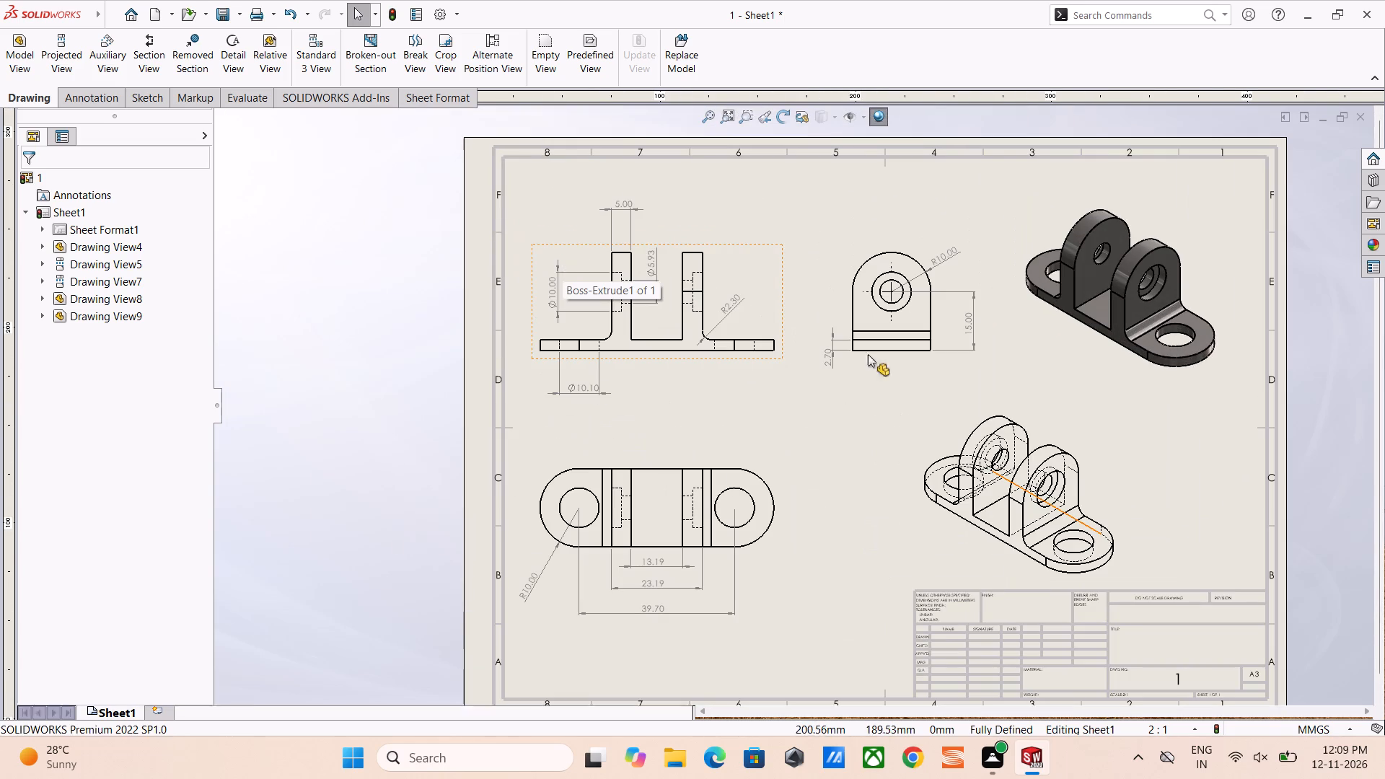
{"action": "scroll", "coordinate": [883, 384], "scroll_direction": "up", "scroll_amount": 3}
{"action": "scroll", "coordinate": [883, 387], "scroll_direction": "down", "scroll_amount": 3}
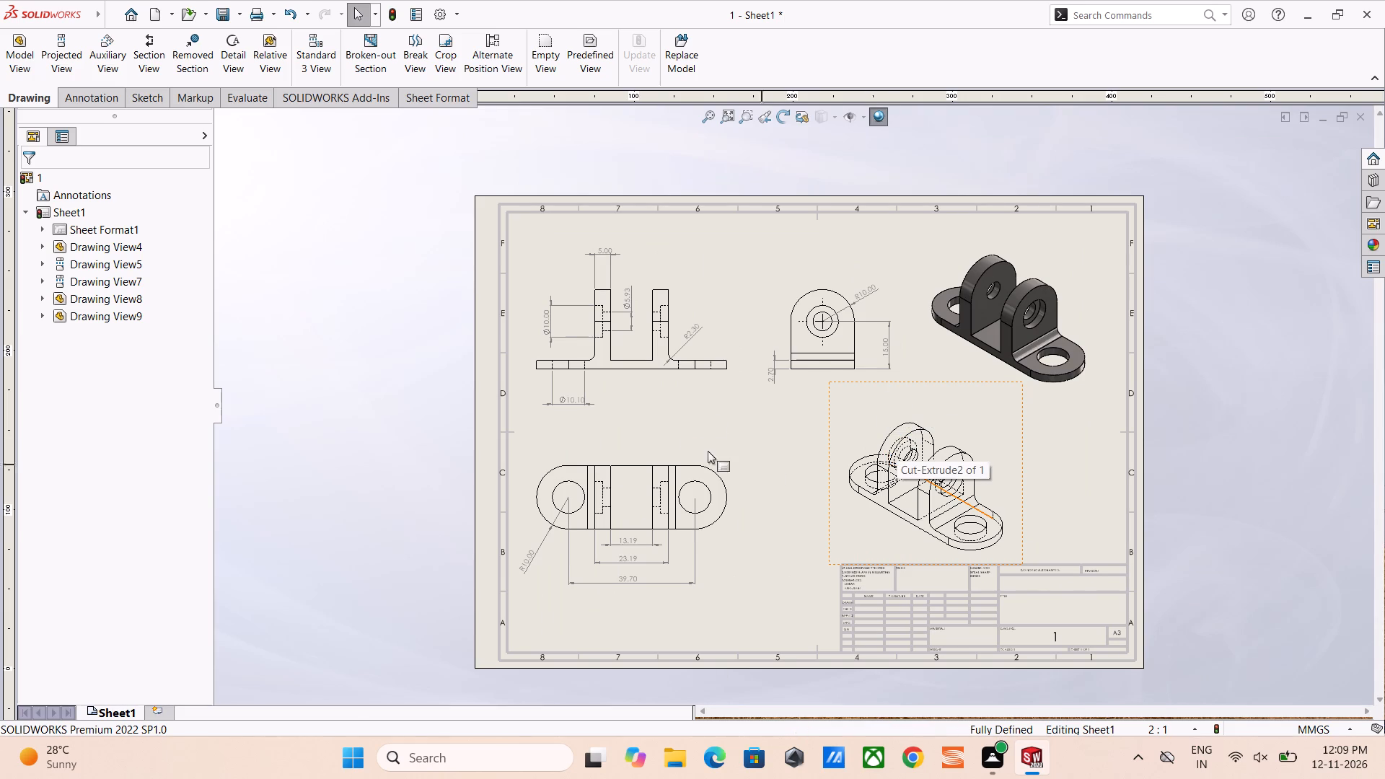
{"action": "scroll", "coordinate": [794, 358], "scroll_direction": "down", "scroll_amount": 5}
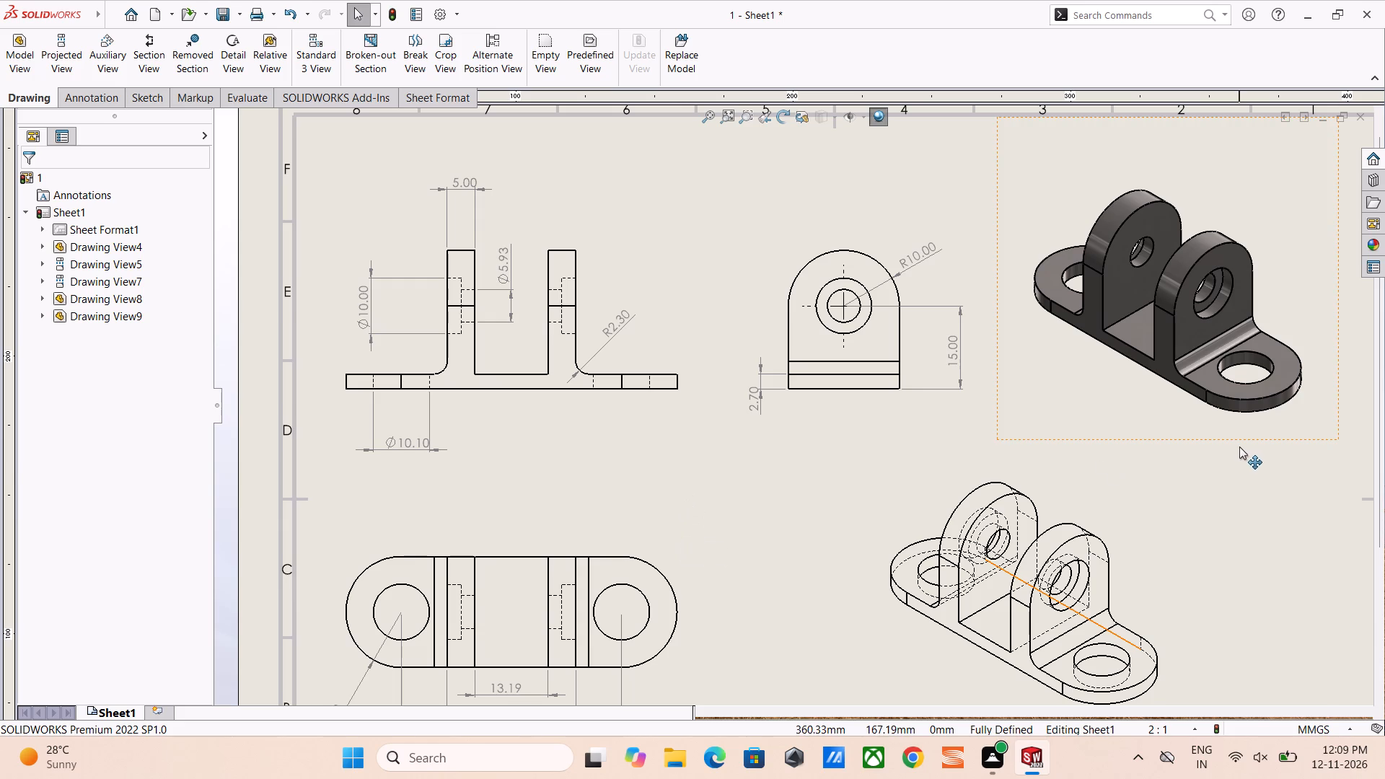
{"action": "scroll", "coordinate": [1234, 446], "scroll_direction": "up", "scroll_amount": 4}
Save the drawing as 1-views in the fuji folder on the Desktop, using the SOLIDWORKS Drawing file type.
{"action": "key", "text": "ctrl+s"}
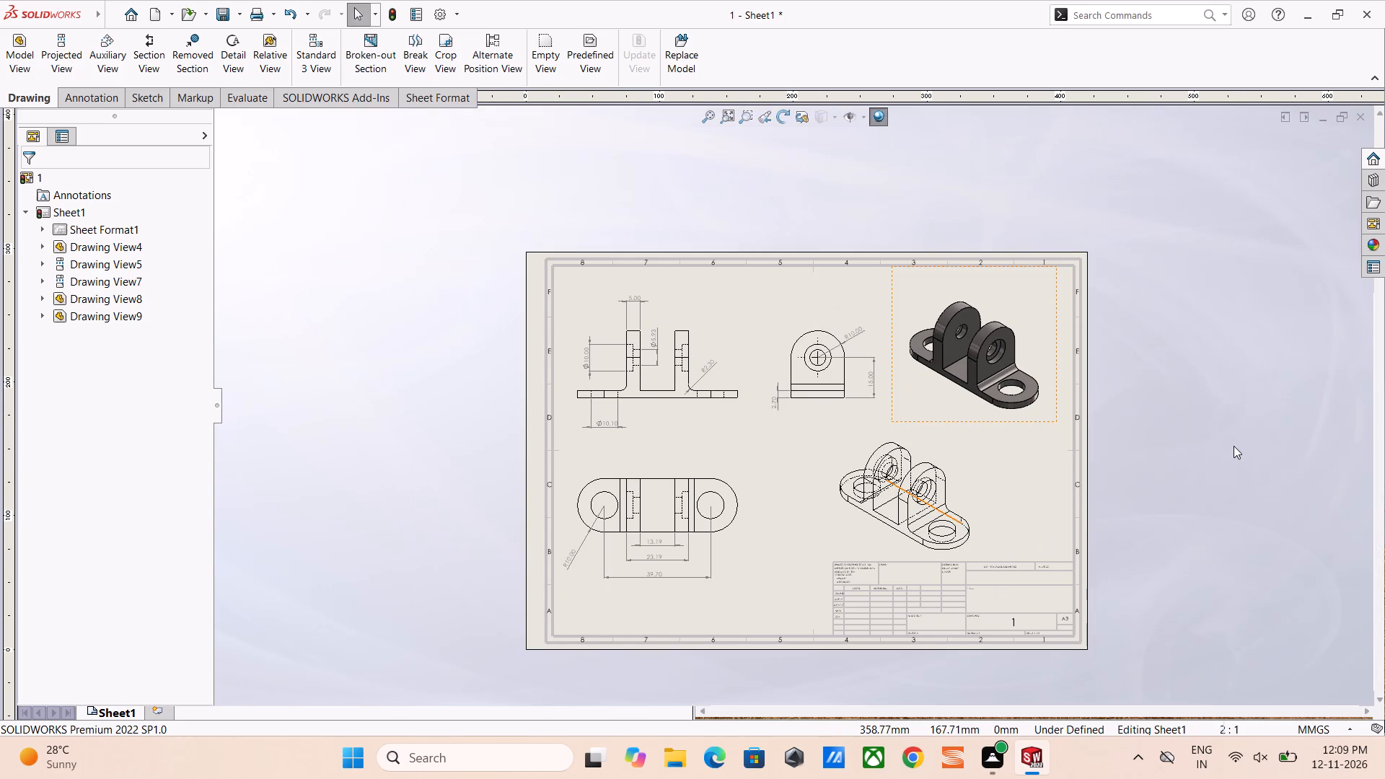
{"action": "double_click", "coordinate": [487, 309]}
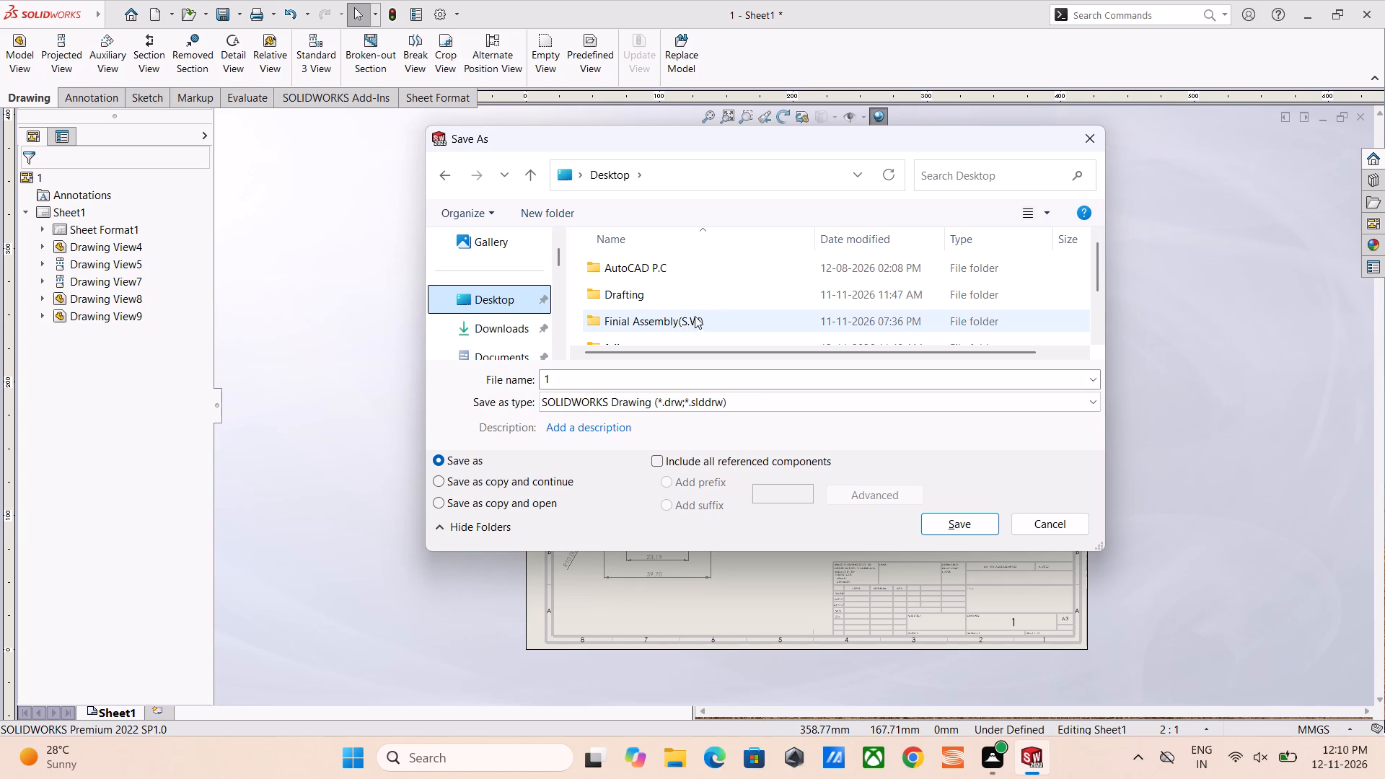
{"action": "scroll", "coordinate": [659, 297], "scroll_direction": "down", "scroll_amount": 2}
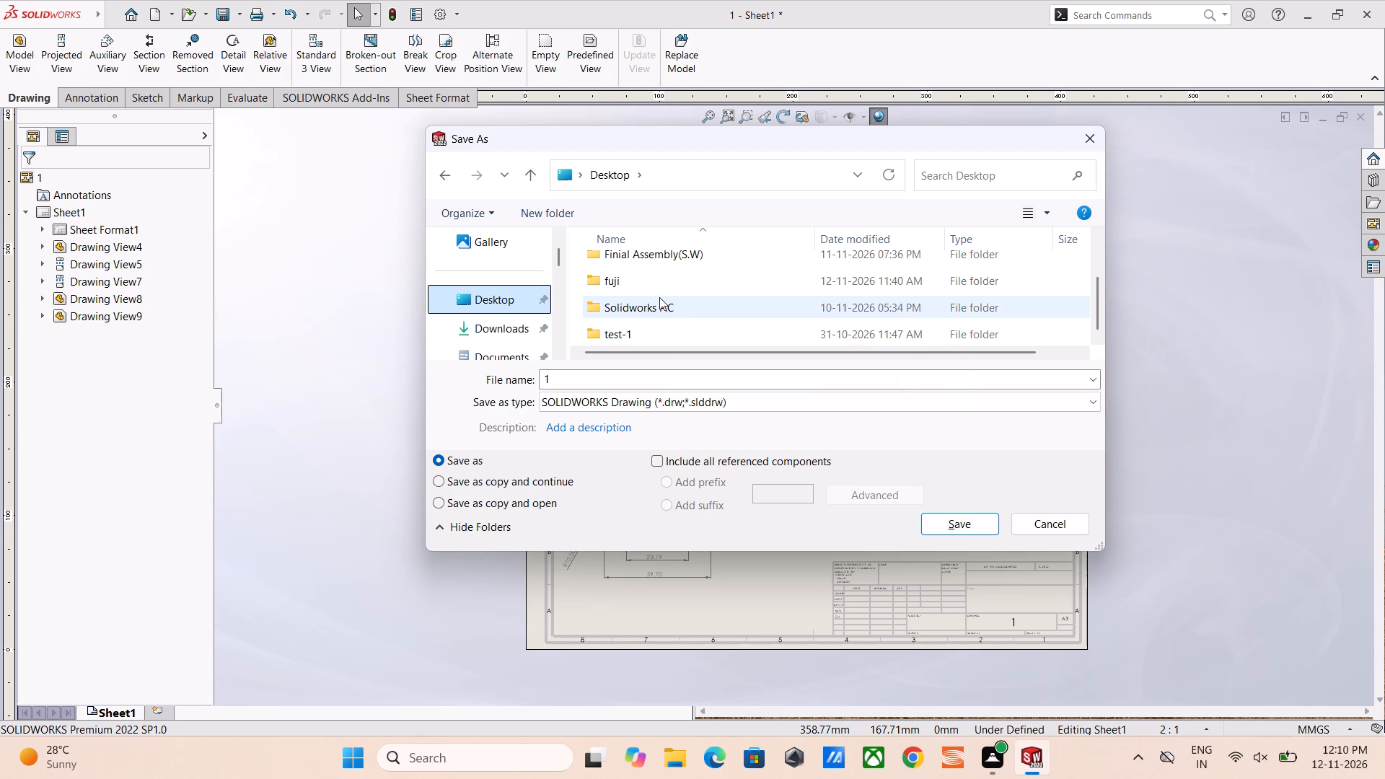
{"action": "scroll", "coordinate": [659, 297], "scroll_direction": "down", "scroll_amount": 2}
{"action": "double_click", "coordinate": [655, 283]}
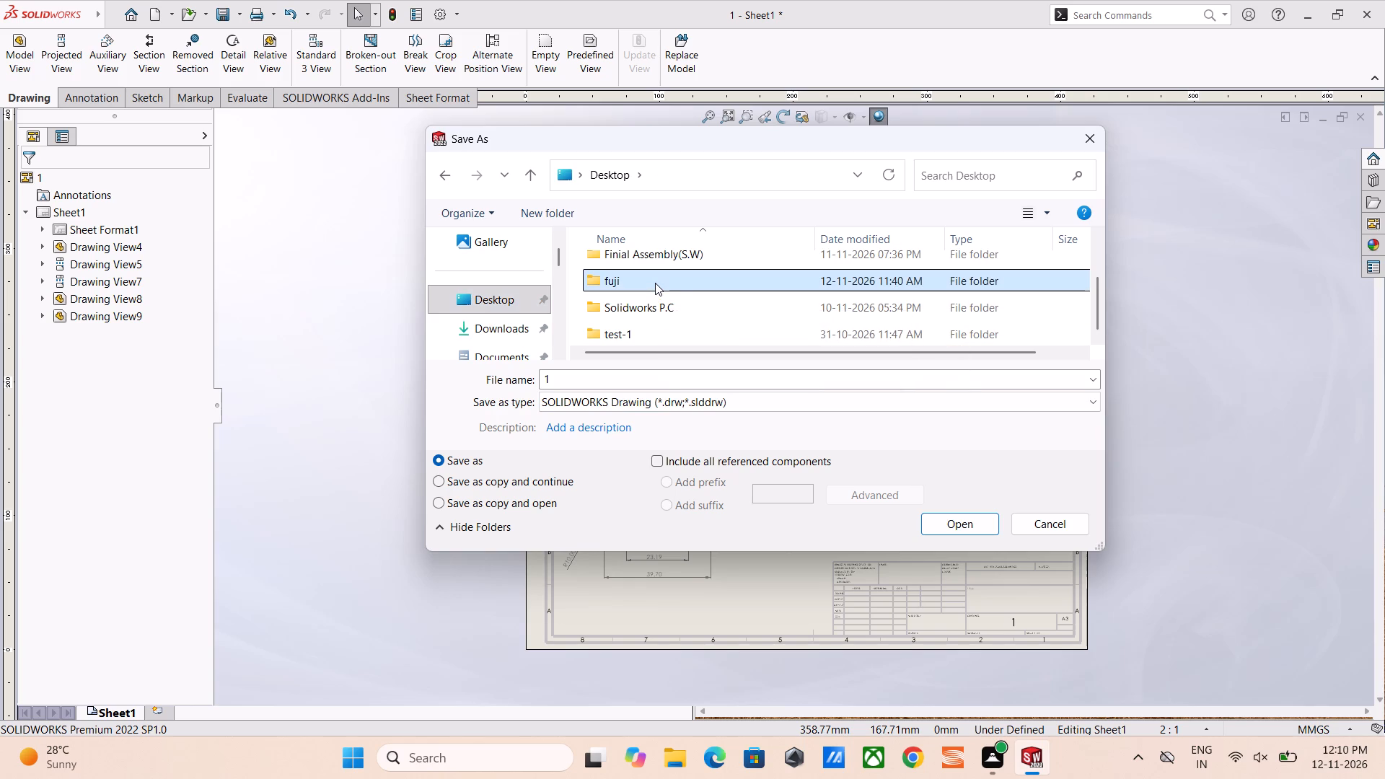
{"action": "left_click", "coordinate": [632, 380]}
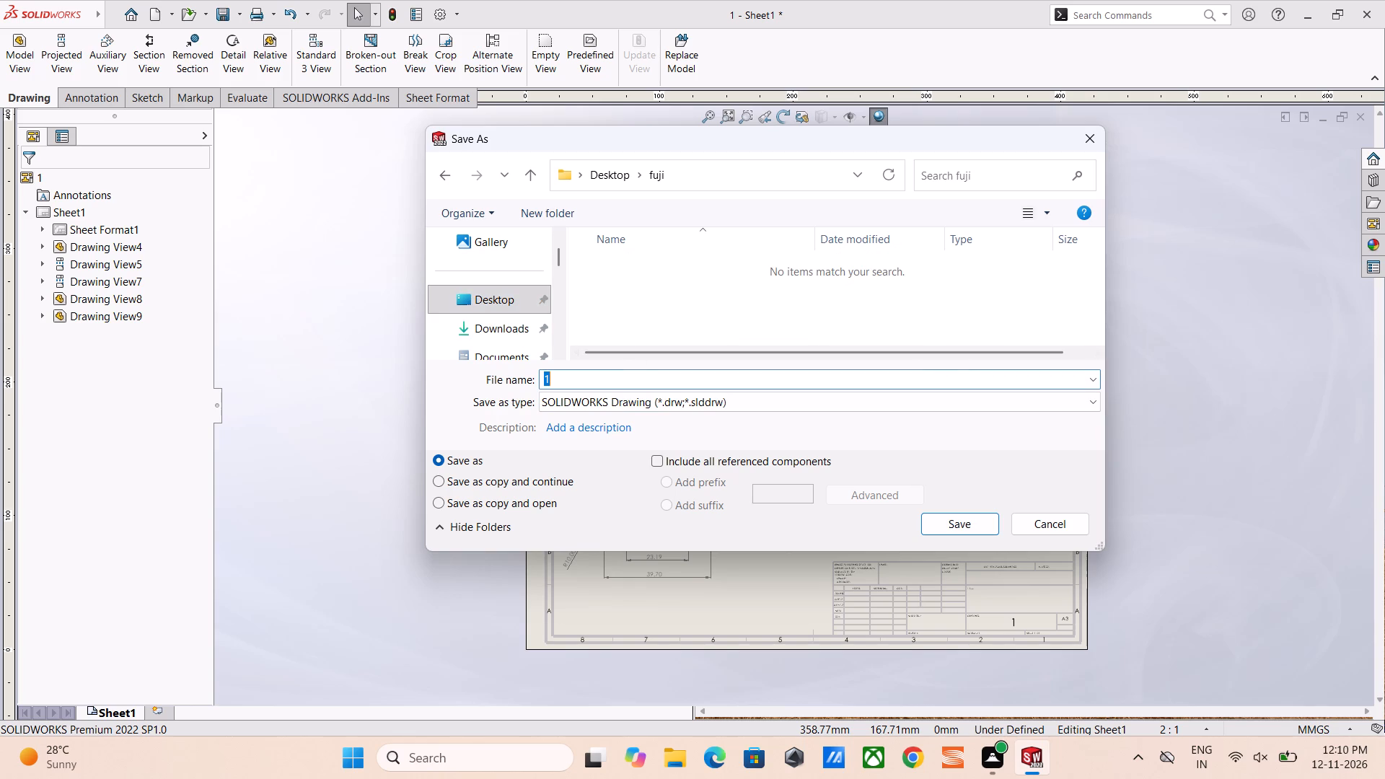
{"action": "key", "text": "Right"}
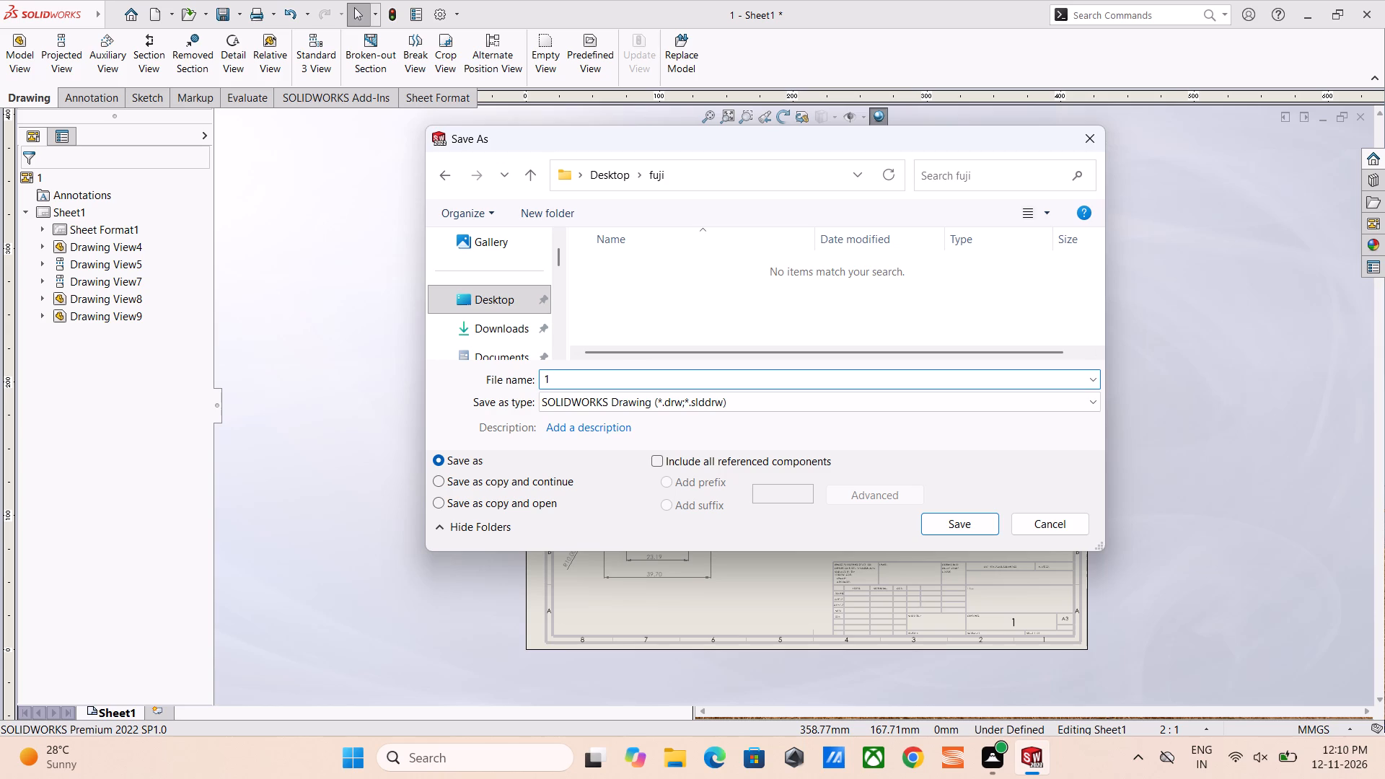
{"action": "key", "text": "minus"}
{"action": "type", "text": "views"}
{"action": "key", "text": "Return"}
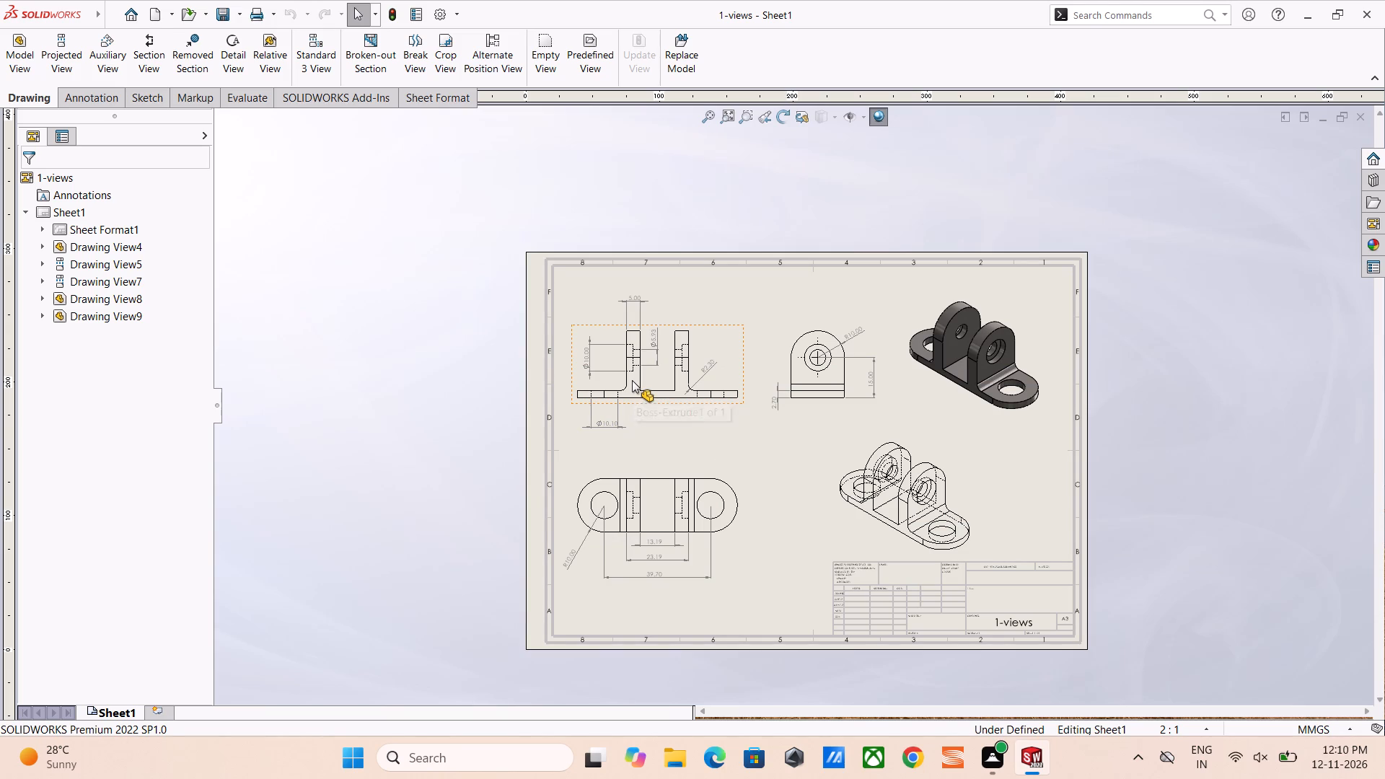
{"action": "key", "text": "ctrl+s"}
{"action": "key", "text": "ctrl+s"}
{"action": "key", "text": "ctrl+s"}
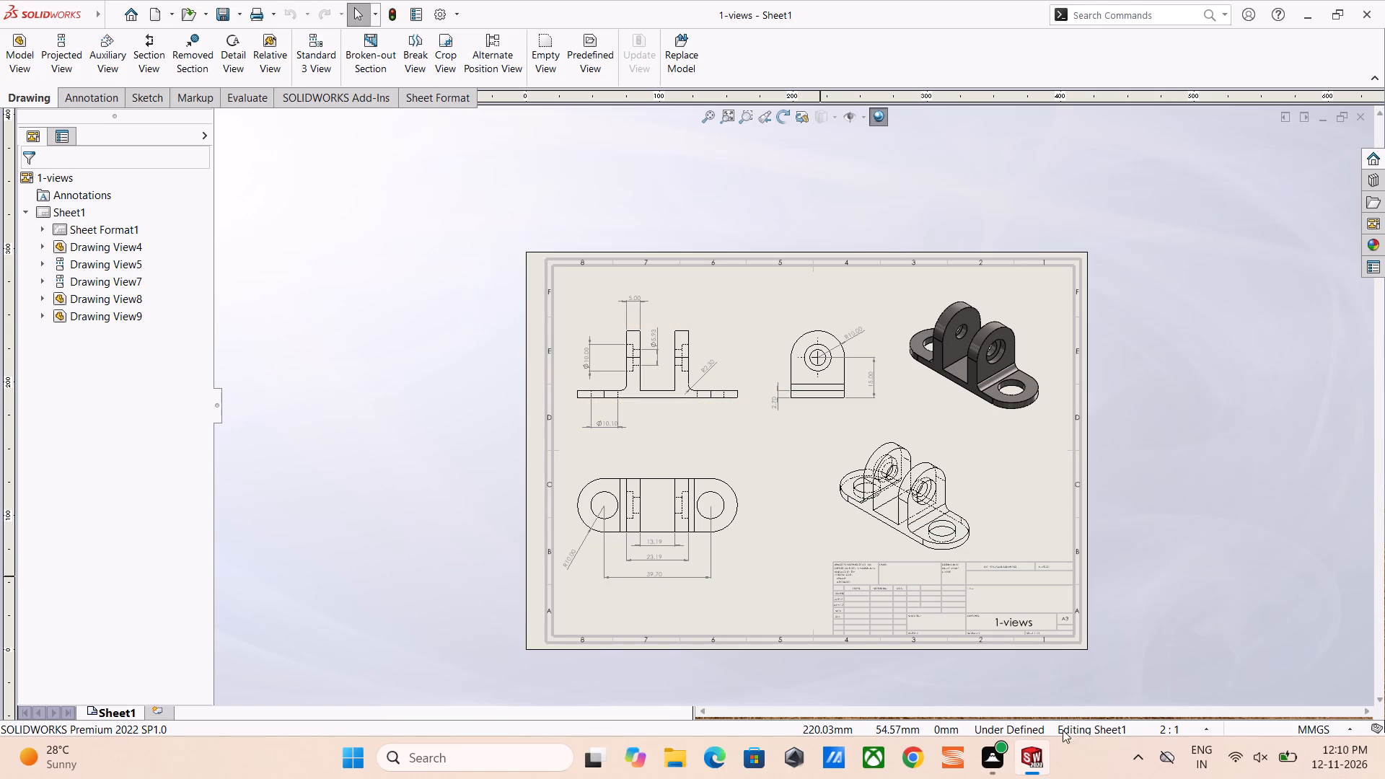
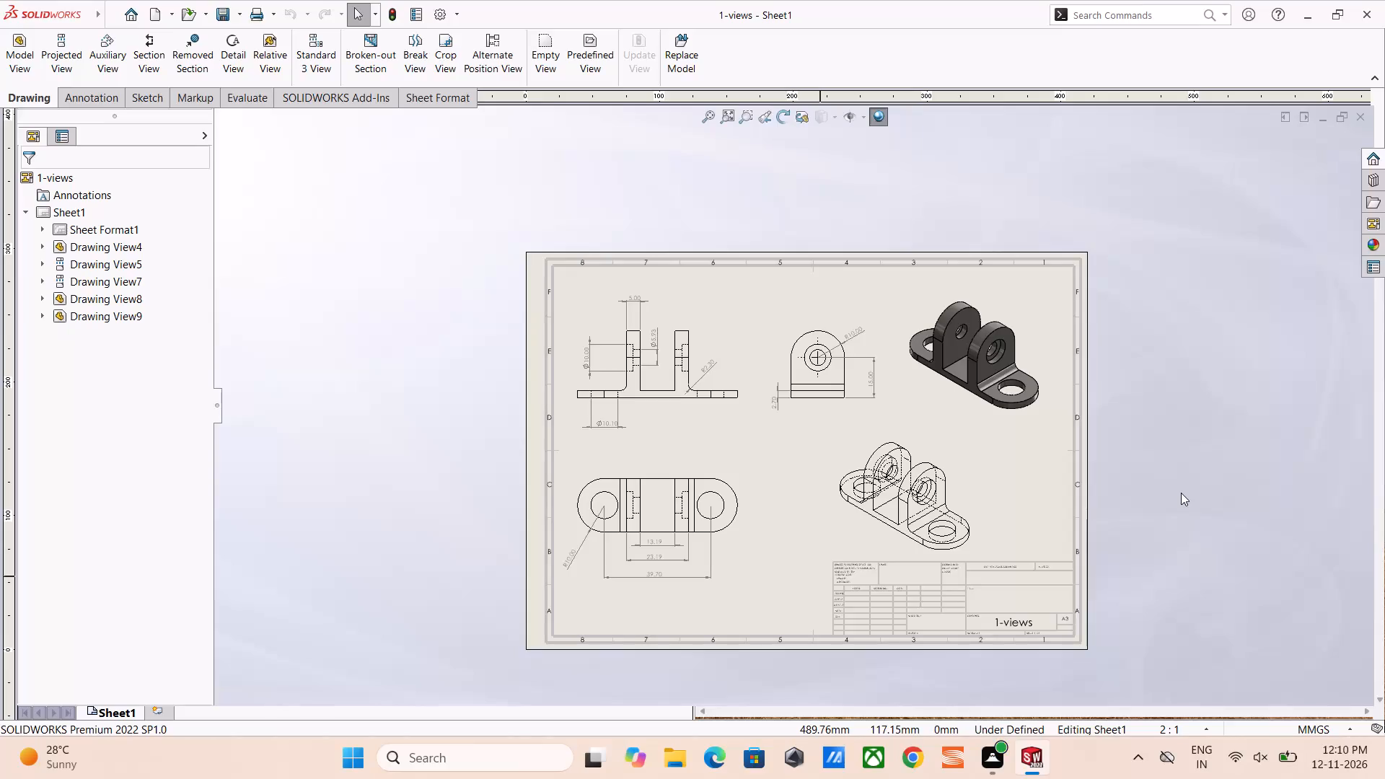
Move the isometric view with hidden lines directly below the shaded isometric view, above the title block.
{"action": "scroll", "coordinate": [892, 442], "scroll_direction": "down", "scroll_amount": 4}
{"action": "scroll", "coordinate": [829, 441], "scroll_direction": "down", "scroll_amount": 4}
{"action": "scroll", "coordinate": [818, 452], "scroll_direction": "up", "scroll_amount": 4}
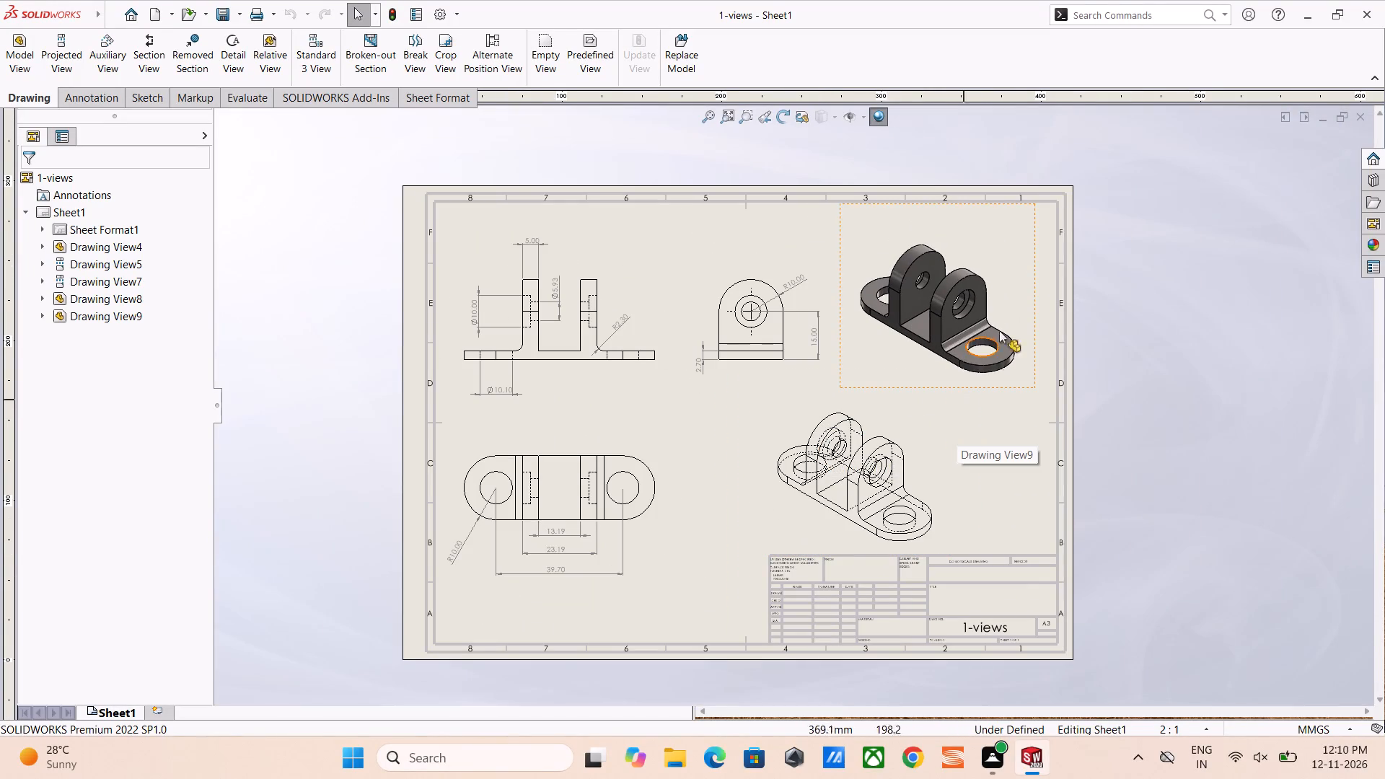
{"action": "left_click_drag", "start_coordinate": [948, 442], "coordinate": [1041, 436]}
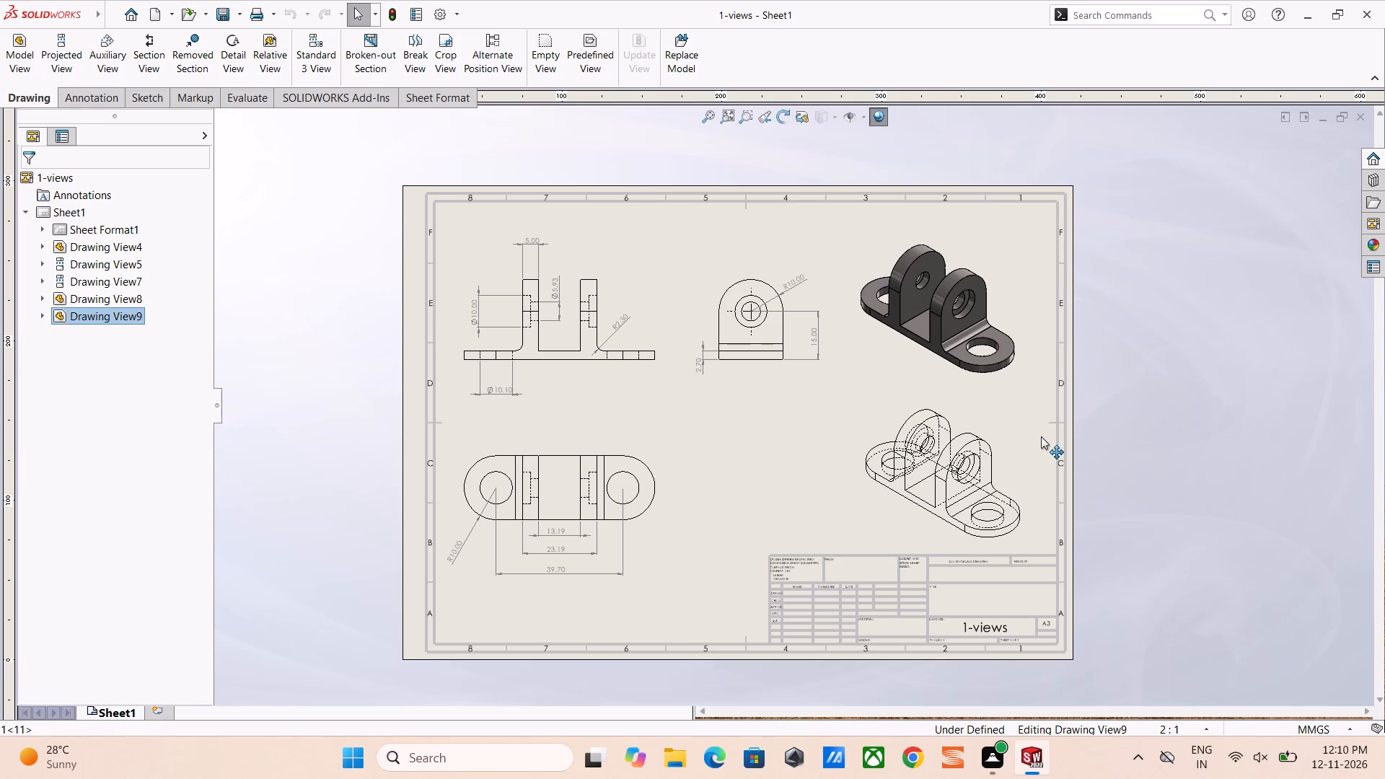
{"action": "left_click_drag", "start_coordinate": [1041, 436], "coordinate": [1032, 438]}
{"action": "left_click", "coordinate": [1134, 441]}
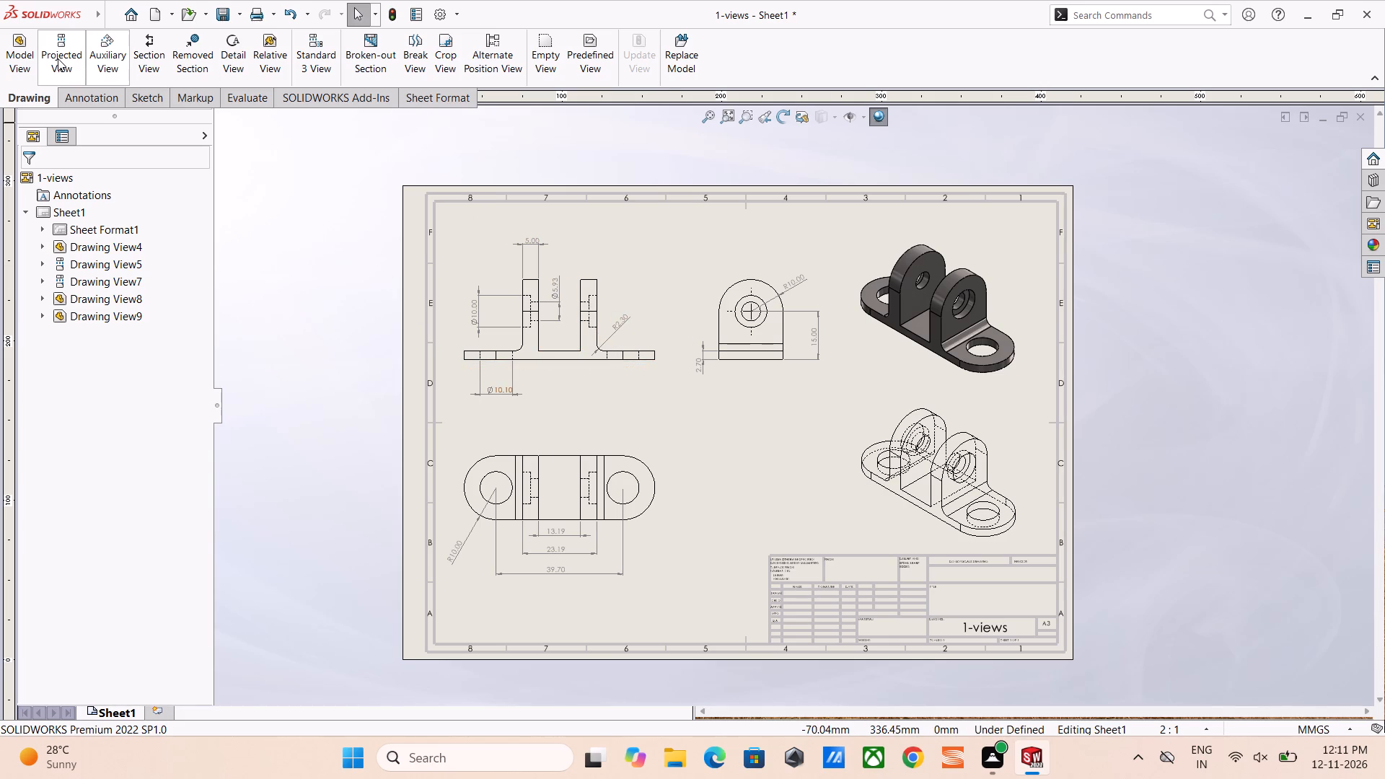
Insert another isometric model view of part 1 from the fuji folder, placed between the top view and the hidden-line isometric view.
{"action": "left_click", "coordinate": [25, 64]}
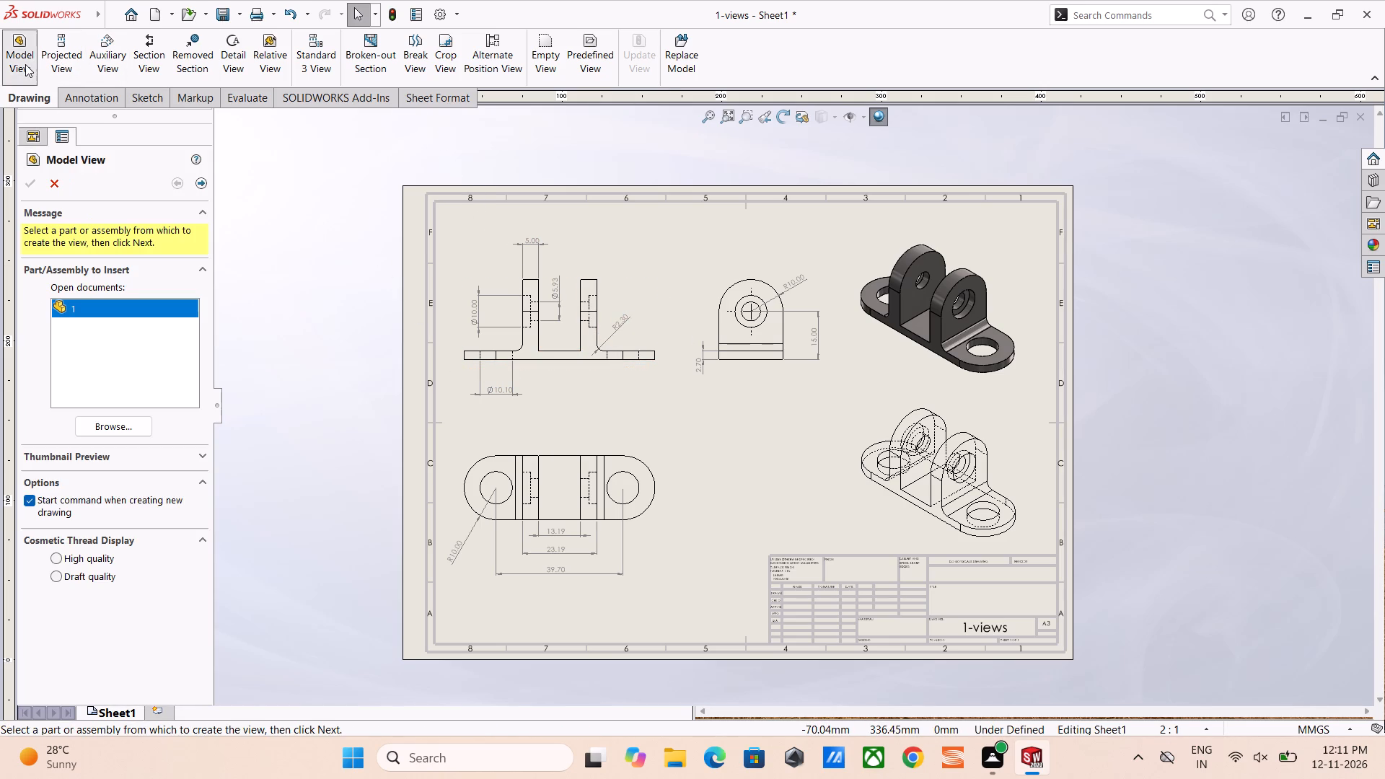
{"action": "left_click", "coordinate": [122, 422]}
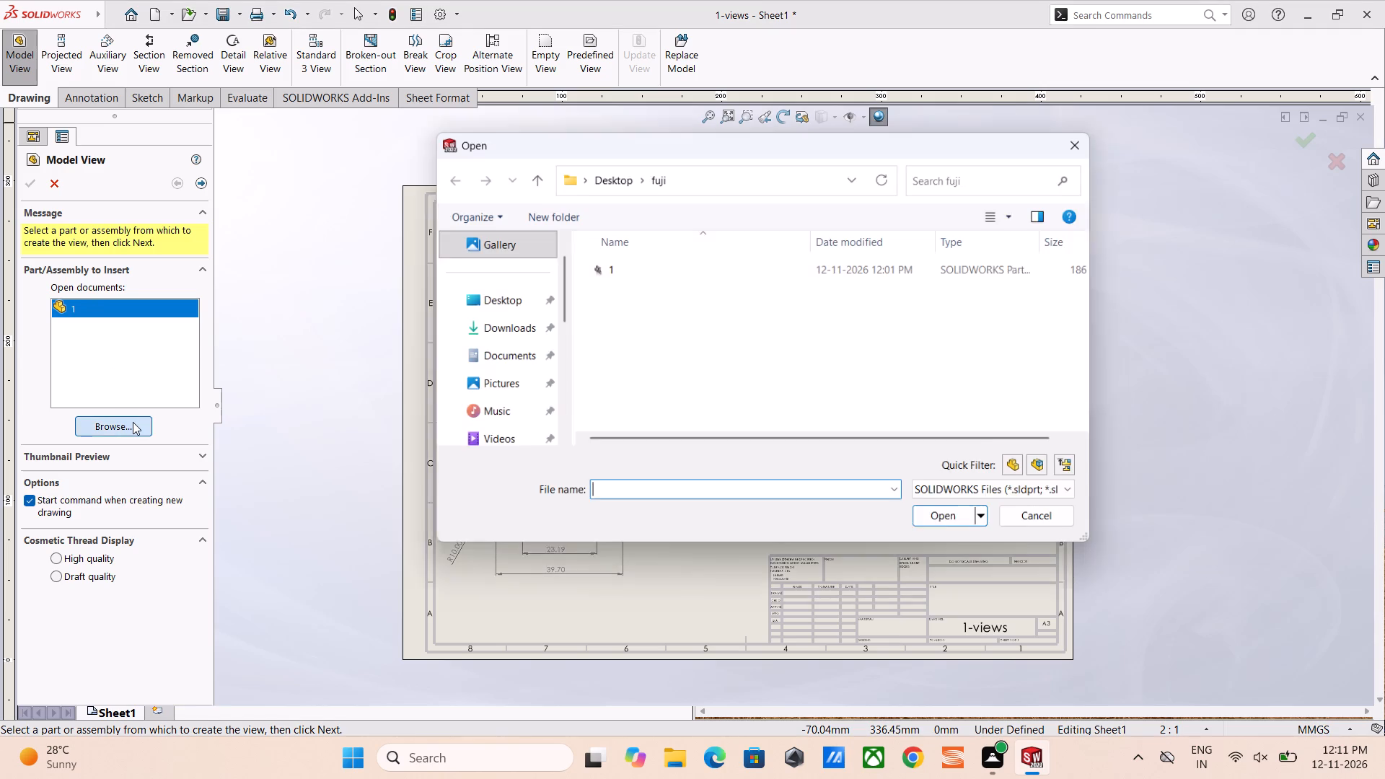
{"action": "left_click", "coordinate": [638, 273]}
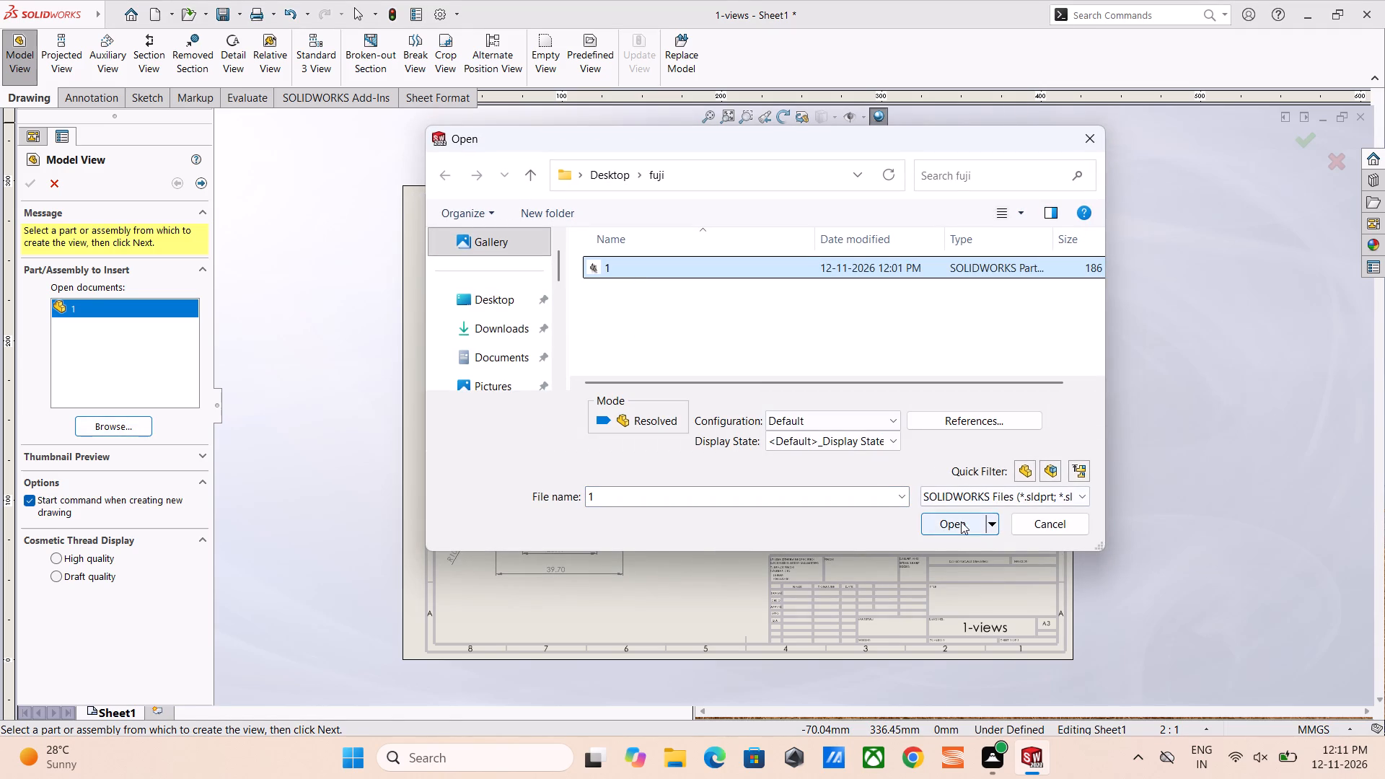
{"action": "left_click", "coordinate": [961, 521]}
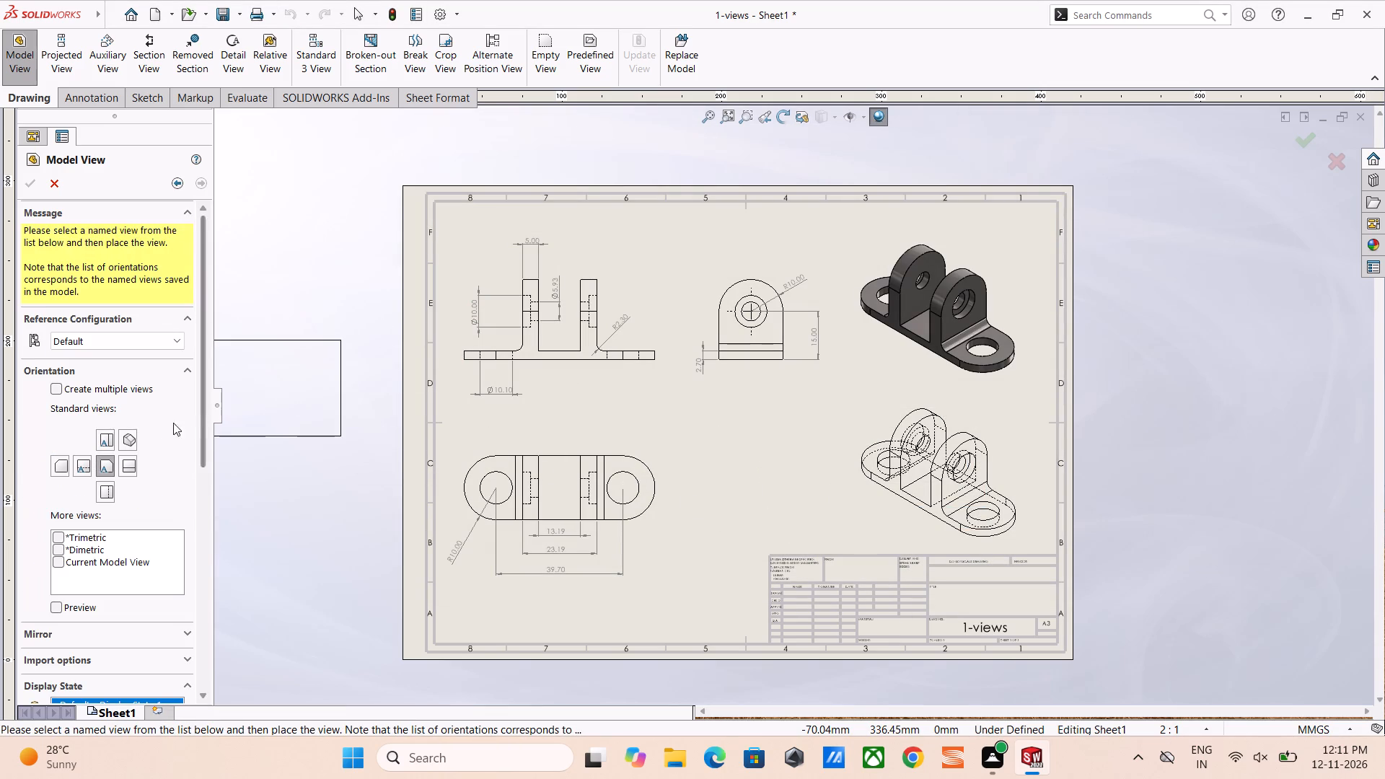
{"action": "left_click", "coordinate": [131, 440]}
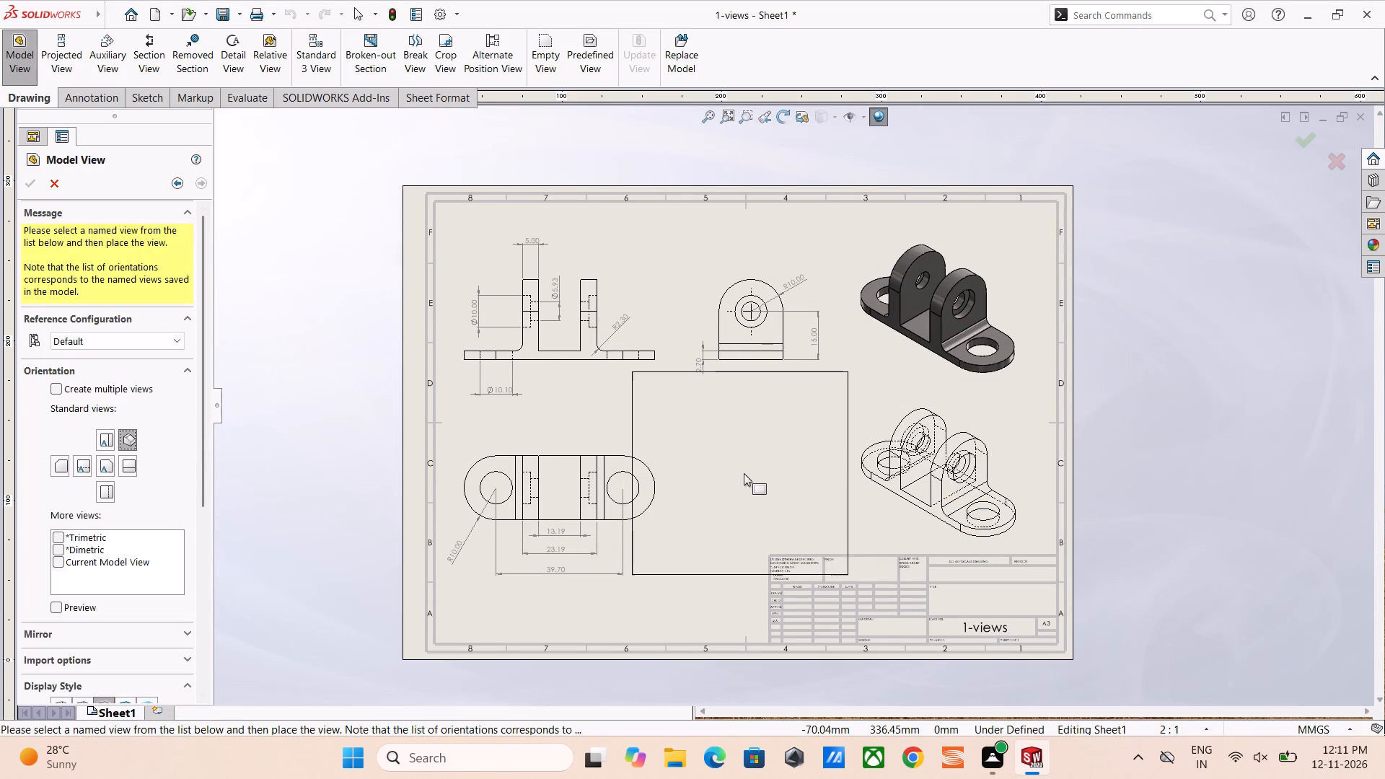
{"action": "left_click", "coordinate": [761, 472]}
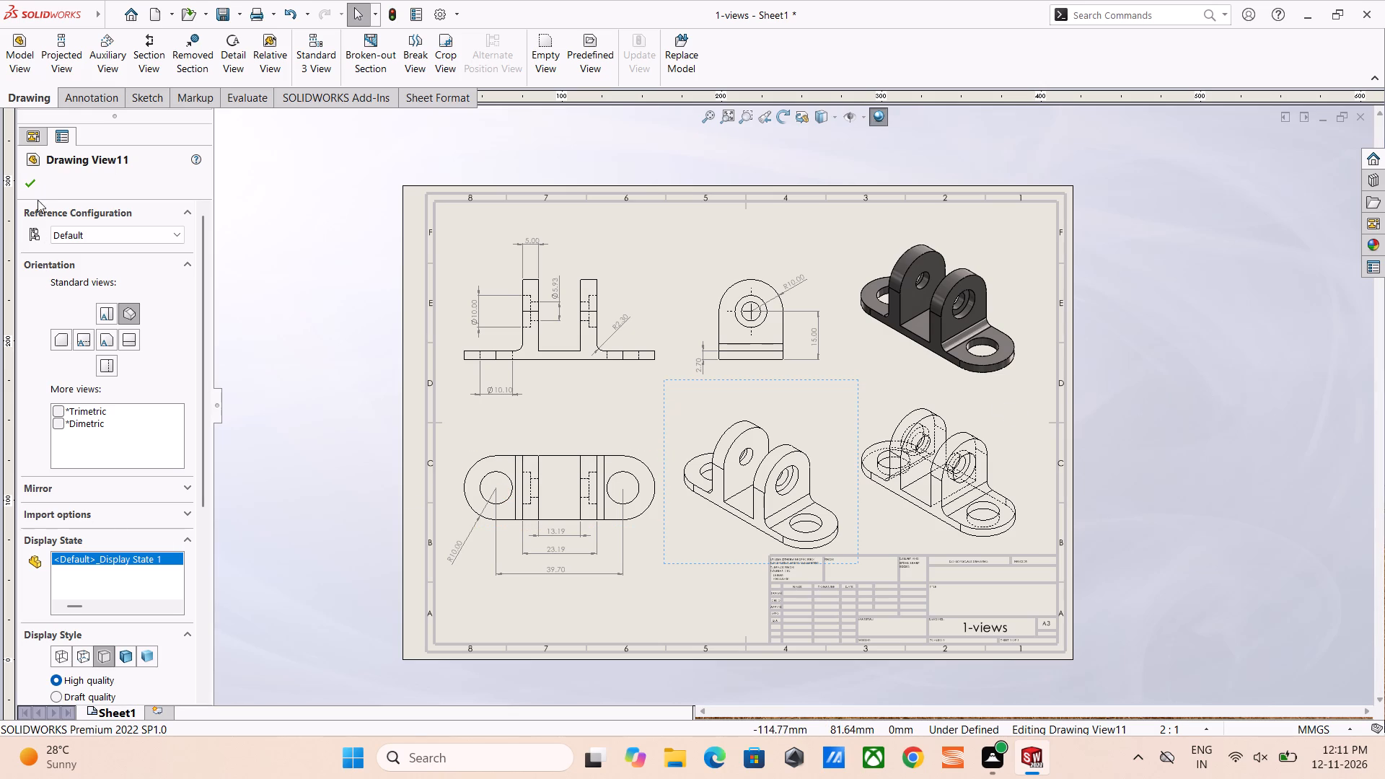
{"action": "left_click", "coordinate": [25, 180]}
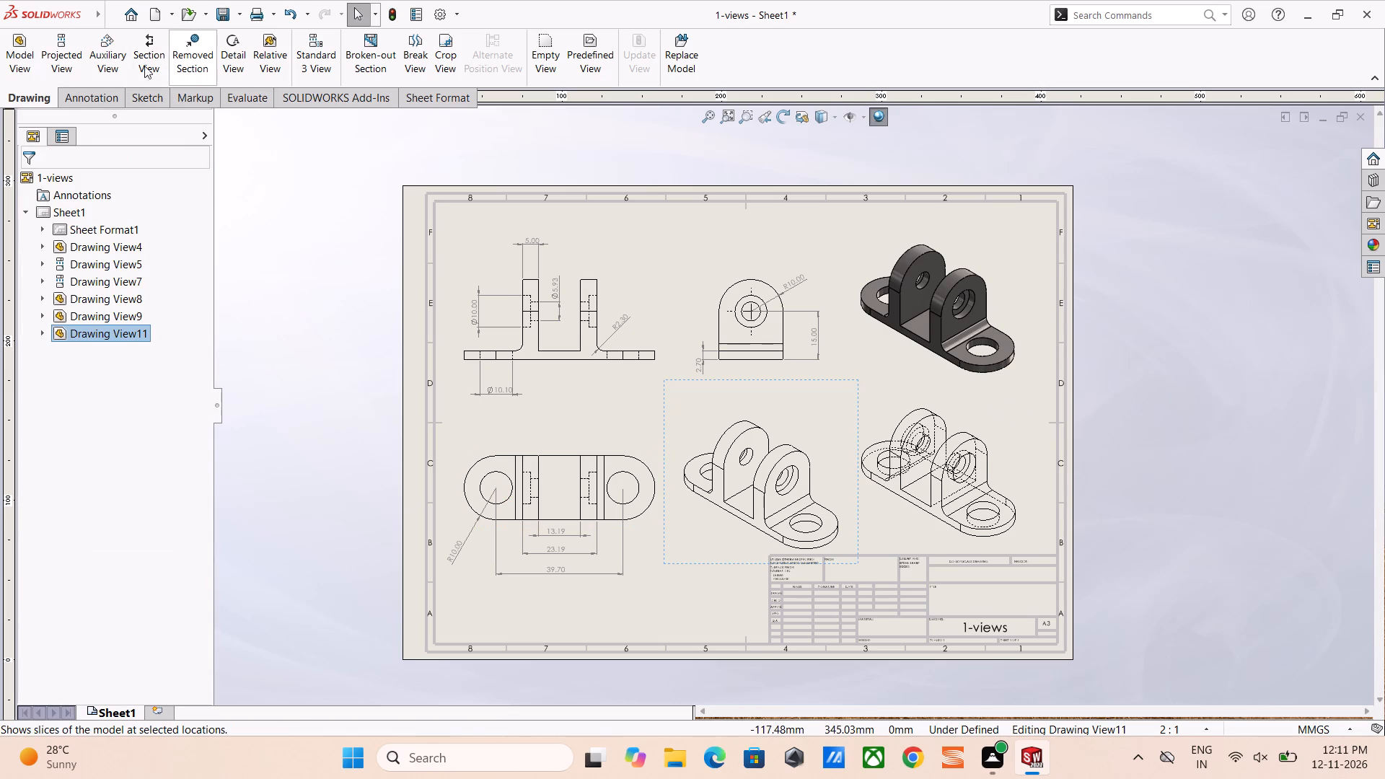
Sketch two connected lines on the new isometric view, about 20 mm from the rounded end to between the lugs, and about 12 mm toward the front edge.
{"action": "left_click", "coordinate": [139, 100]}
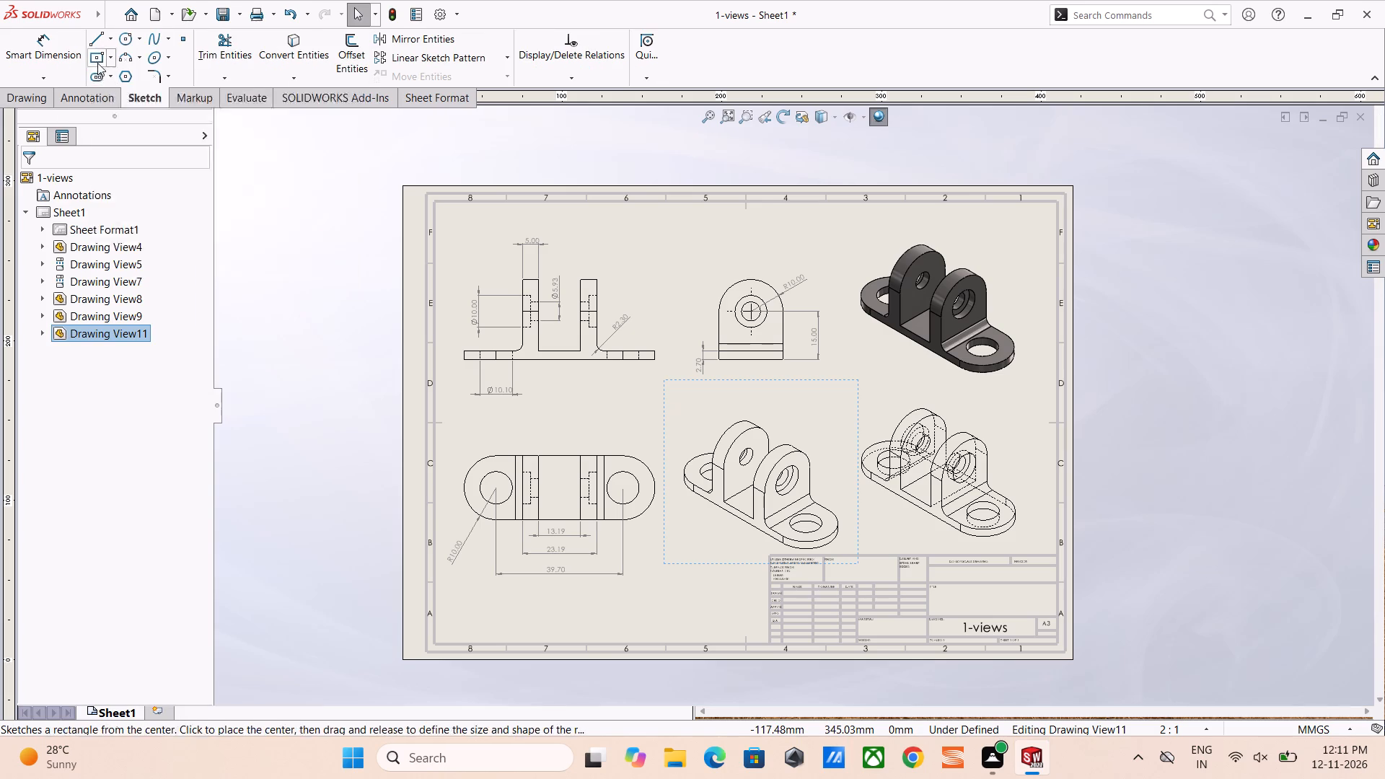
{"action": "left_click", "coordinate": [100, 42]}
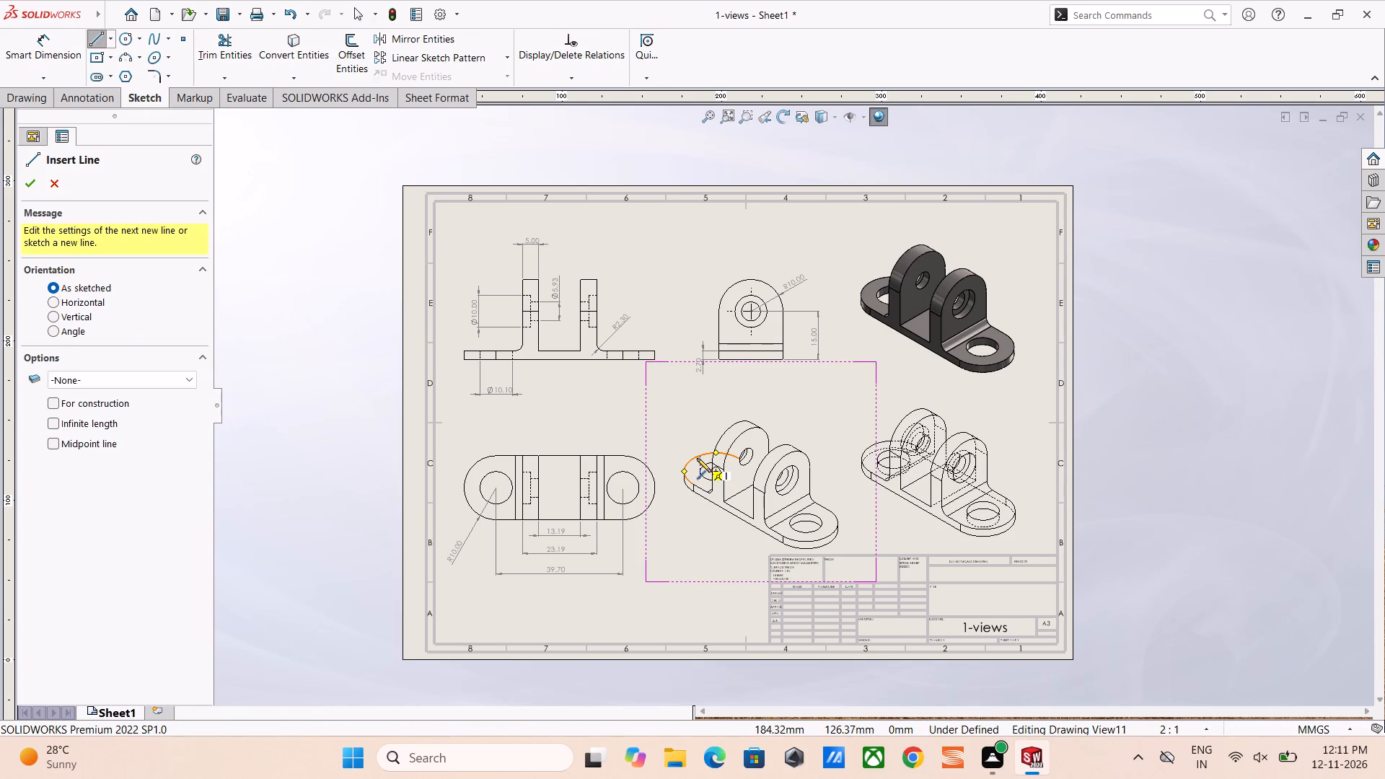
{"action": "scroll", "coordinate": [697, 458], "scroll_direction": "down", "scroll_amount": 5}
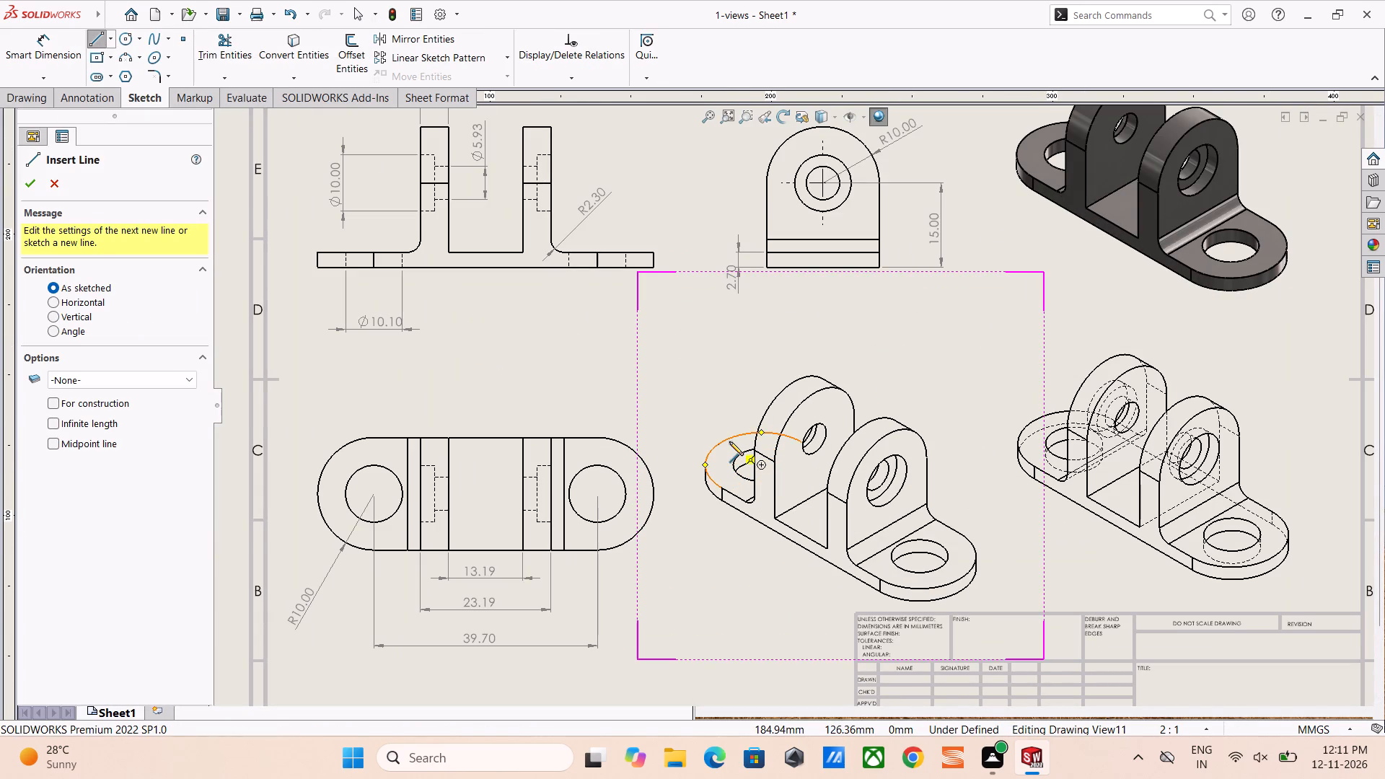
{"action": "left_click", "coordinate": [728, 440]}
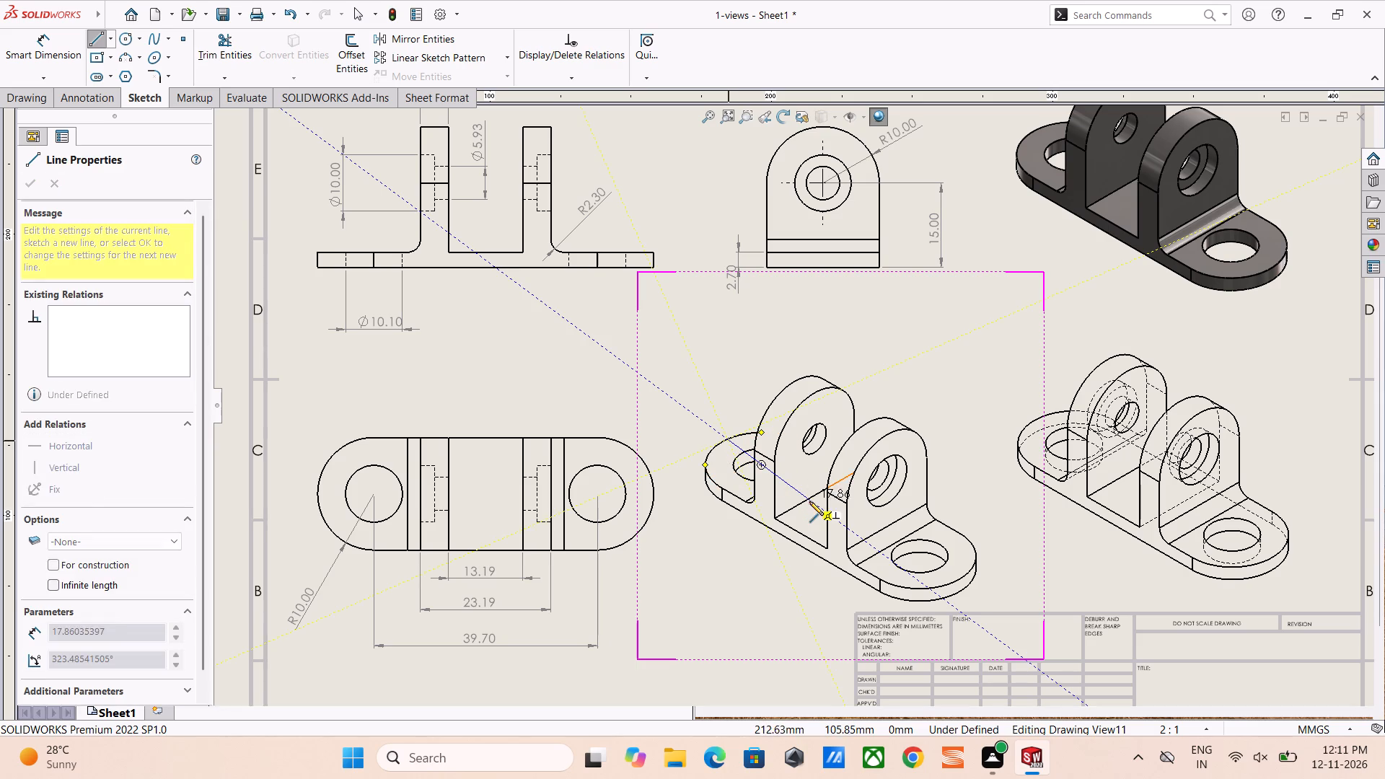
{"action": "left_click", "coordinate": [817, 509]}
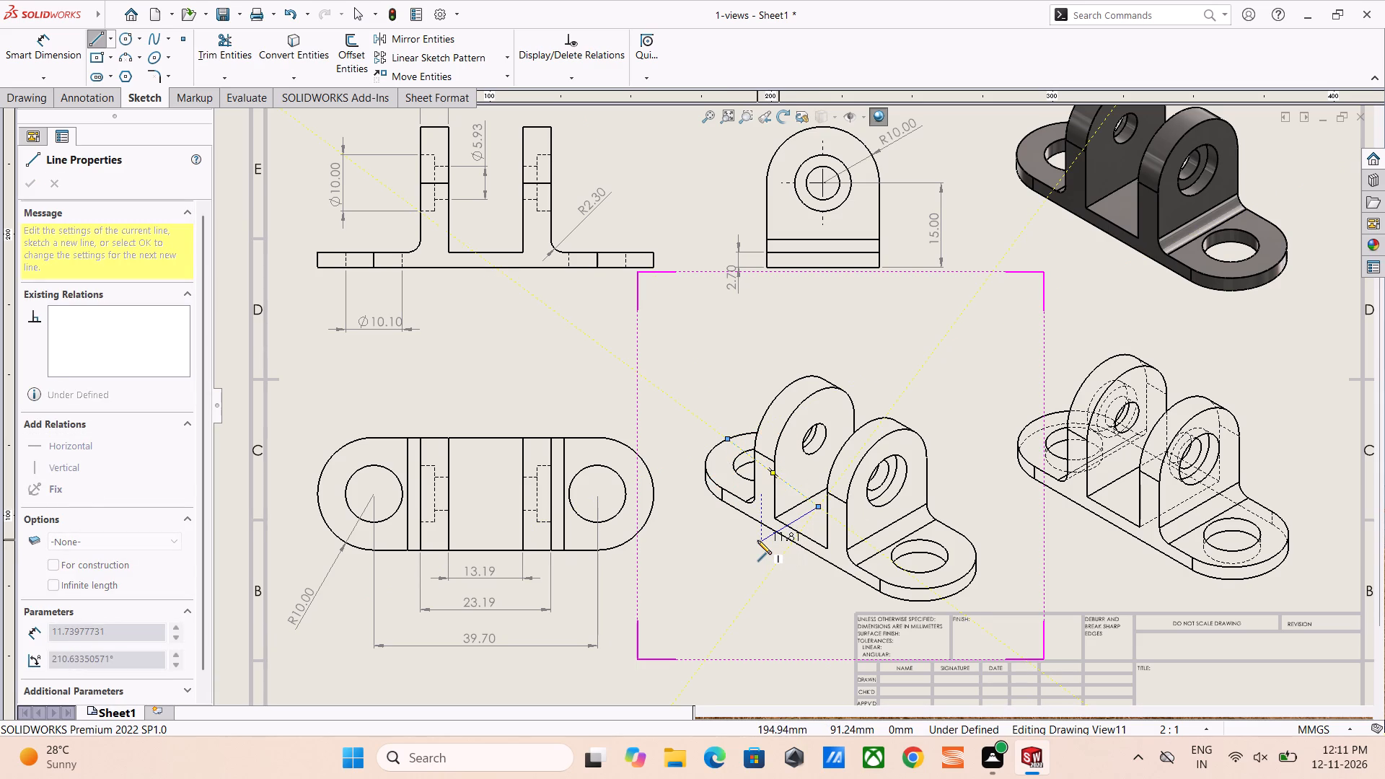
{"action": "left_click", "coordinate": [760, 544]}
{"action": "right_click", "coordinate": [760, 546]}
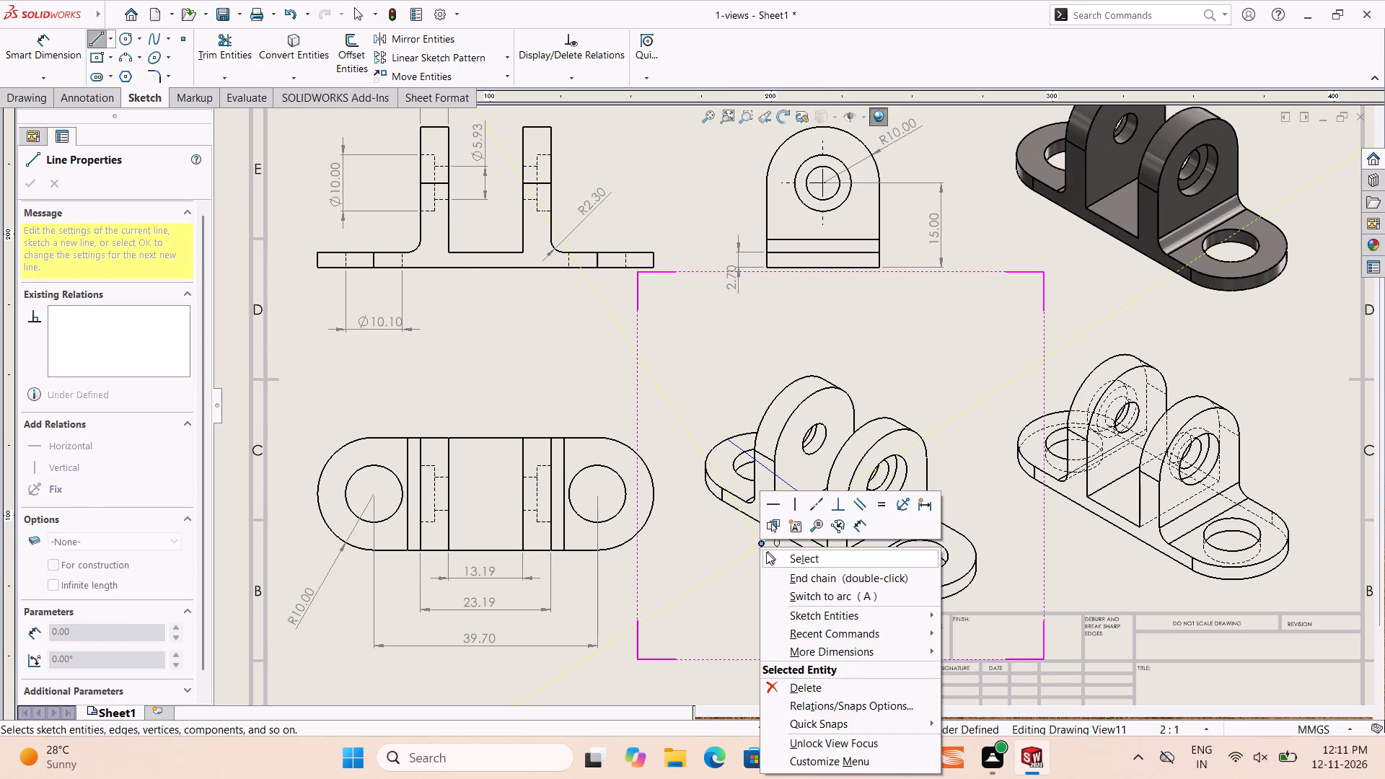
{"action": "left_click", "coordinate": [792, 557]}
{"action": "key", "text": "Escape"}
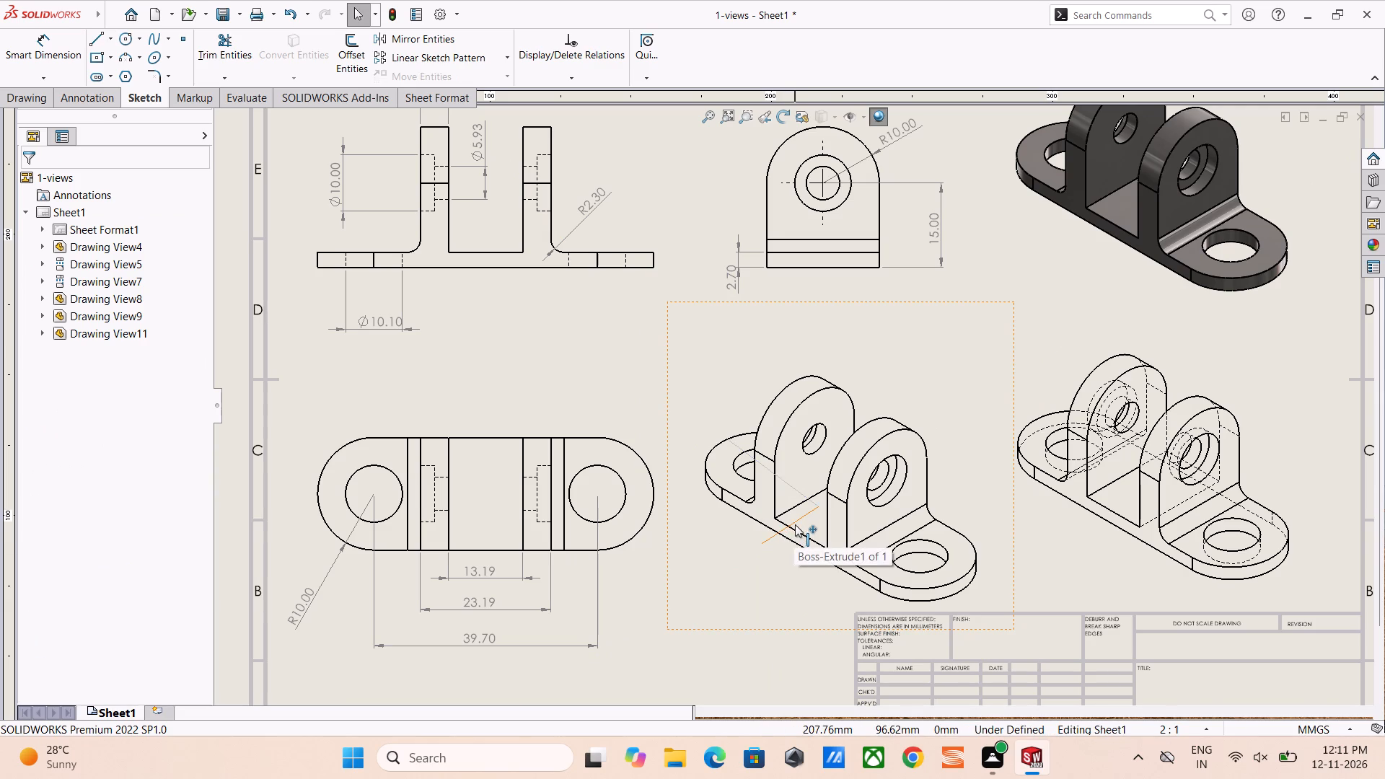
Make the shorter sketched line parallel to the short edge where the lug meets the base floor.
{"action": "left_click", "coordinate": [795, 522], "text": "ctrl"}
{"action": "left_click", "coordinate": [791, 508], "text": "ctrl"}
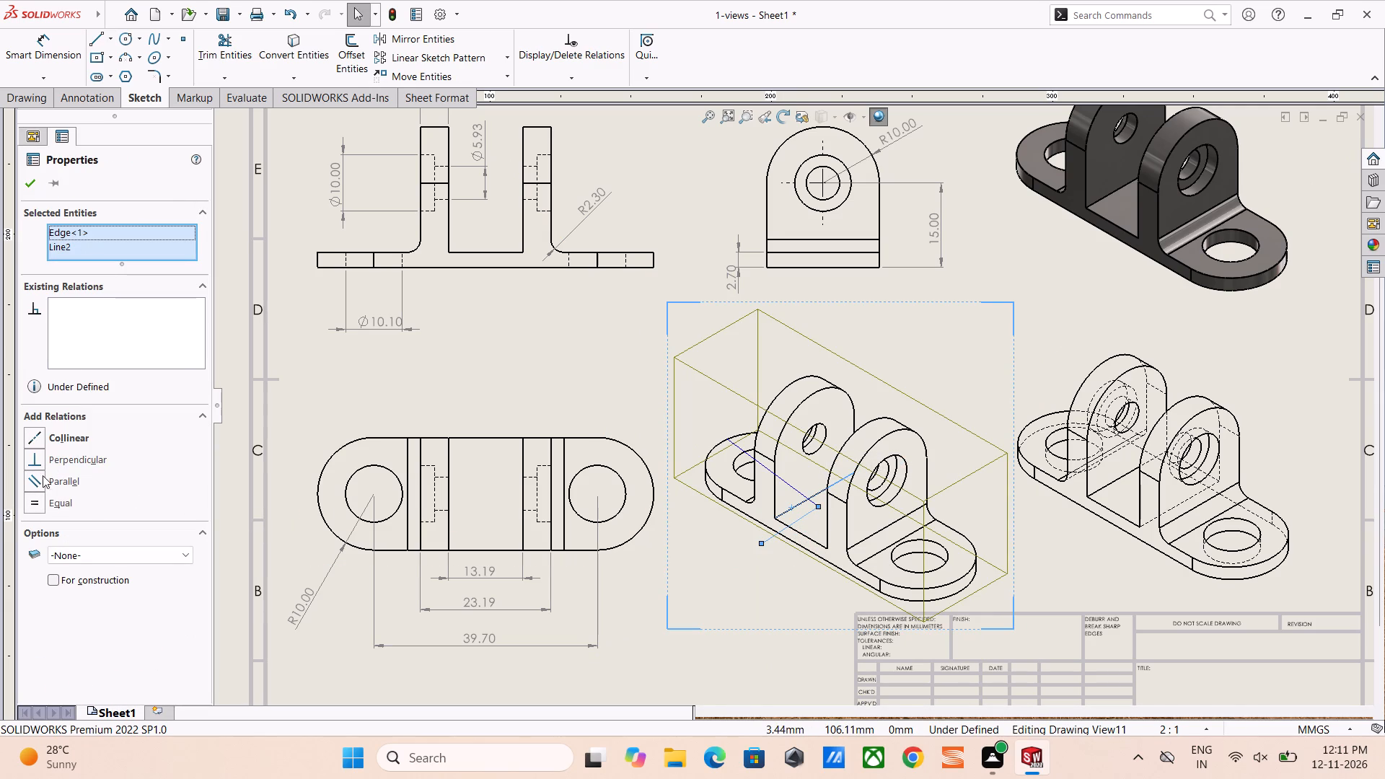
{"action": "left_click", "coordinate": [43, 480]}
{"action": "left_click", "coordinate": [744, 588]}
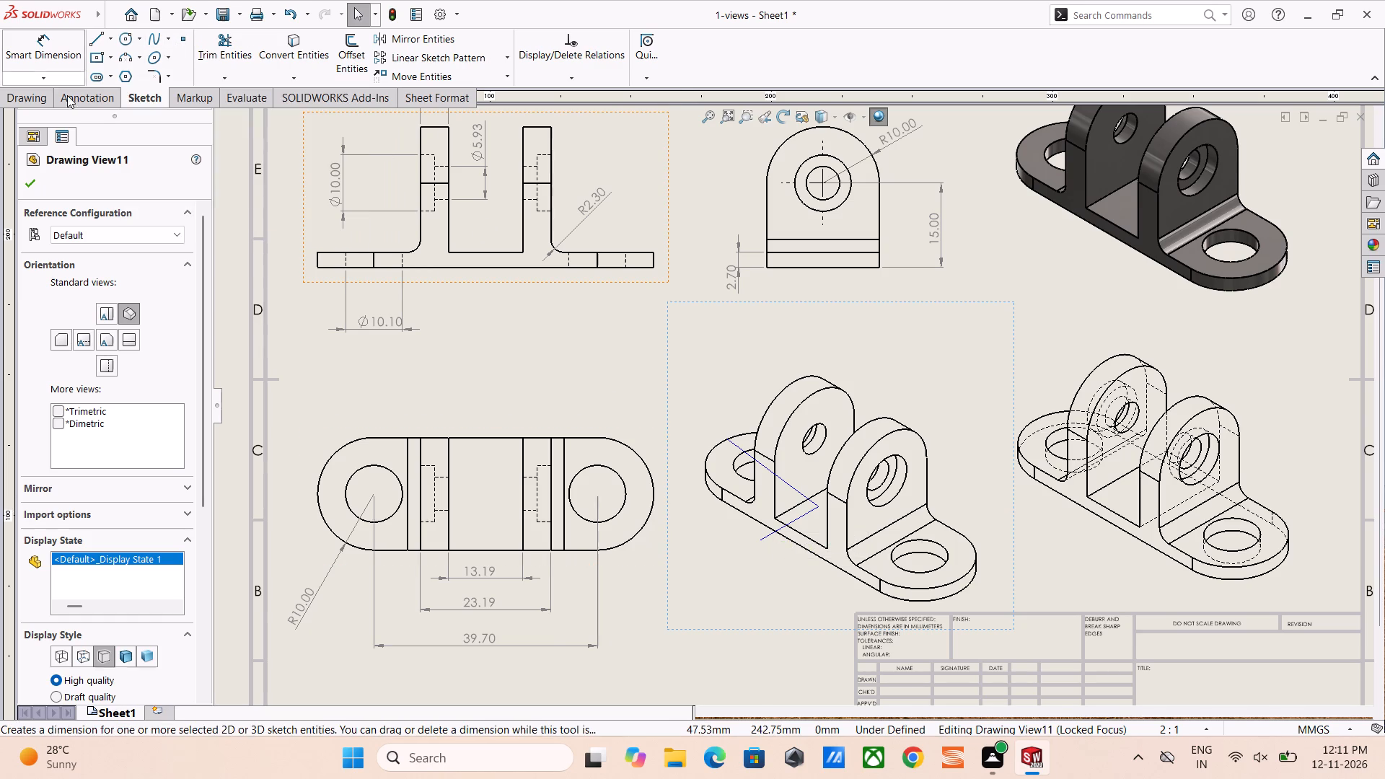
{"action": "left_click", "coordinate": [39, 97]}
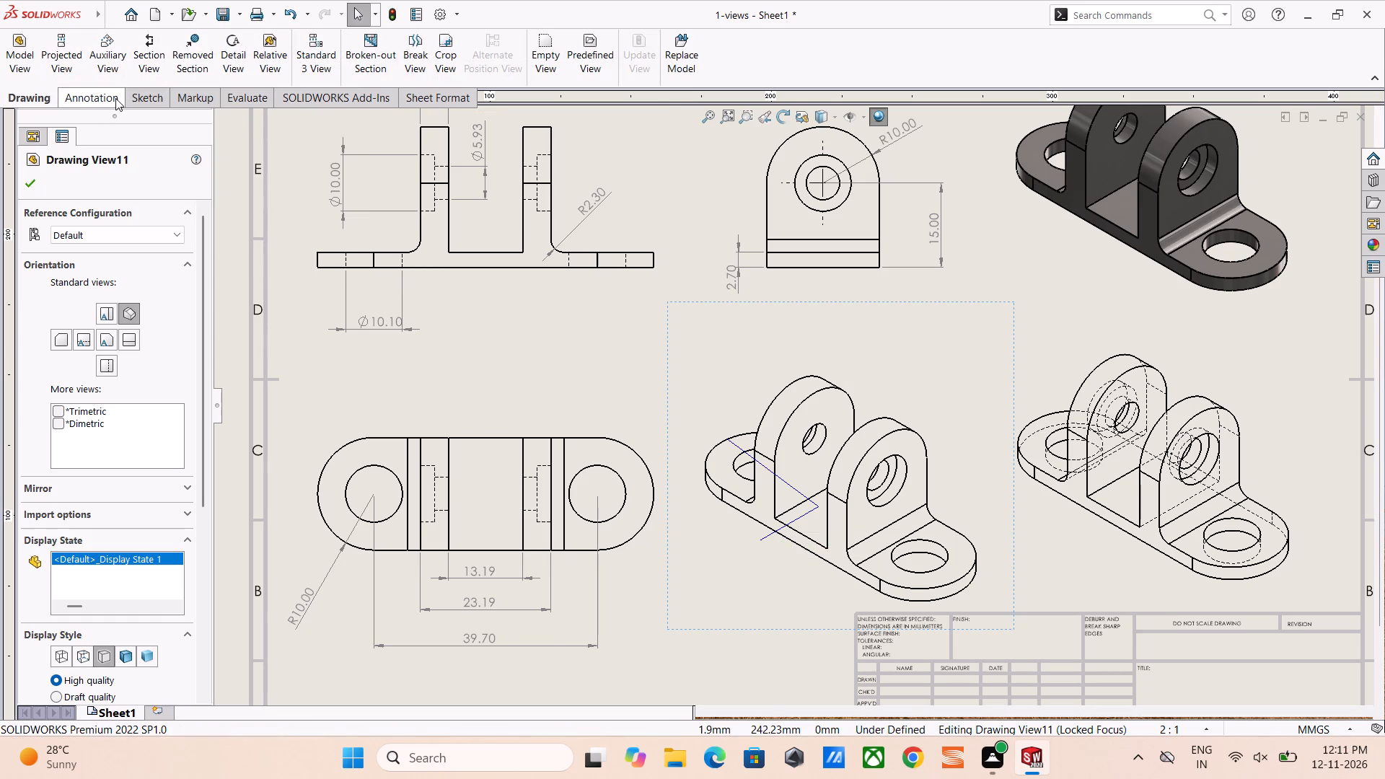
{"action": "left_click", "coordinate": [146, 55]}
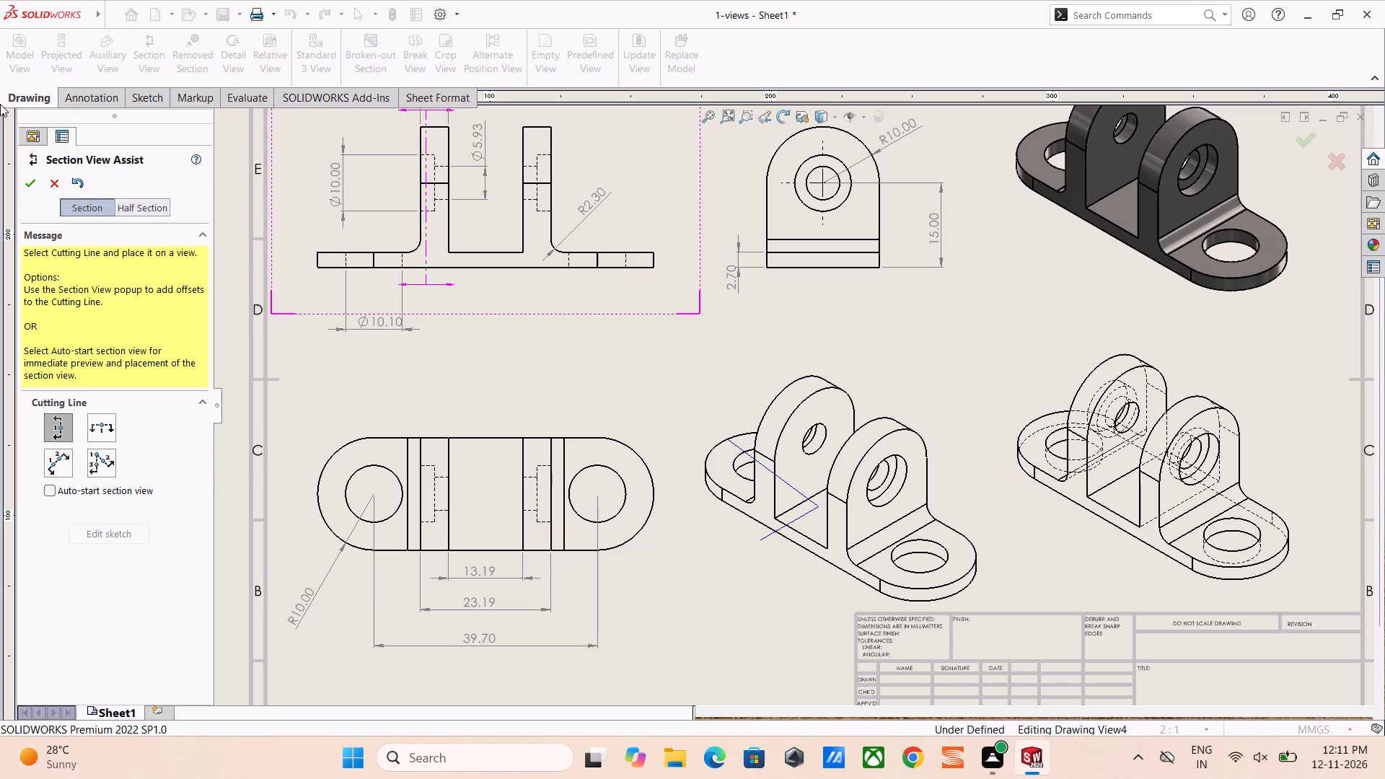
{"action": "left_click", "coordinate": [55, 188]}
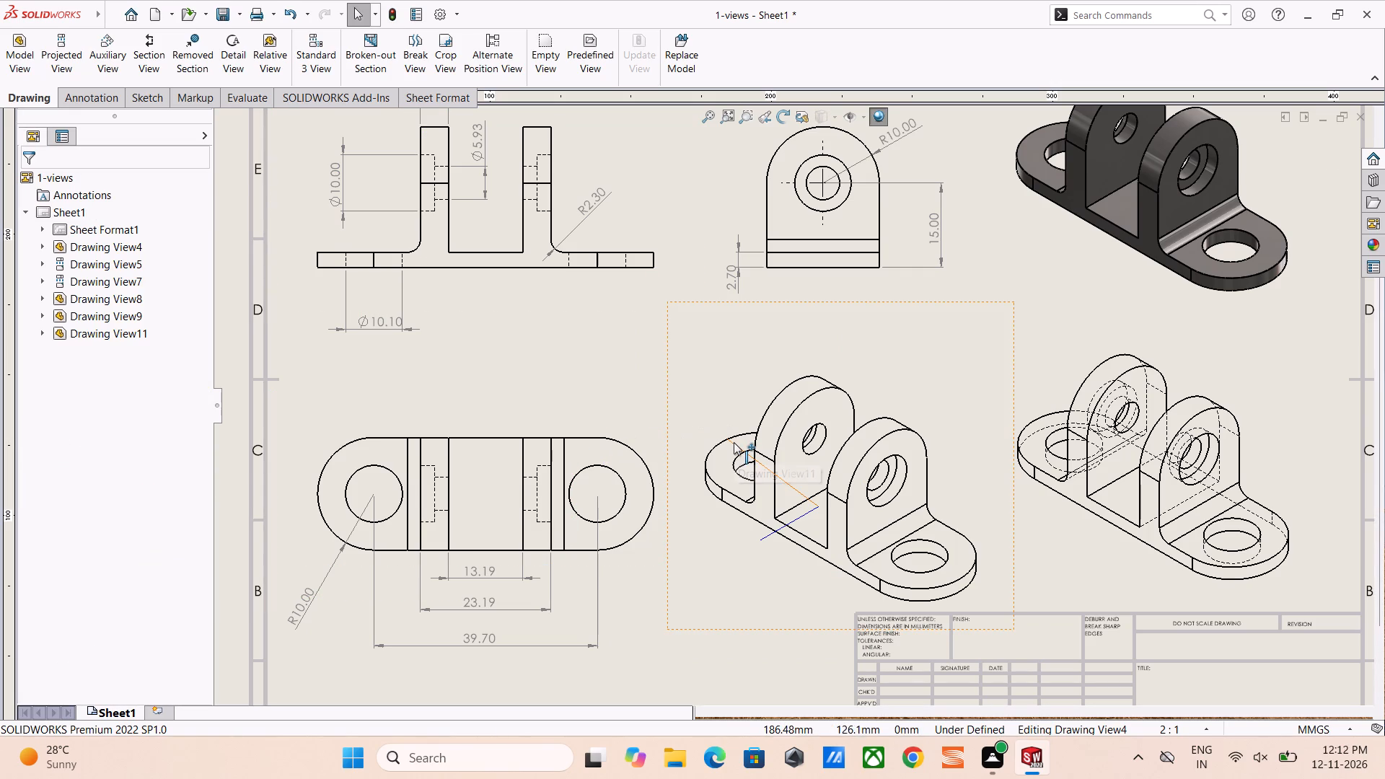
Make the longer sketched line parallel to the straight long edge of the base in the new isometric view.
{"action": "left_click", "coordinate": [734, 442]}
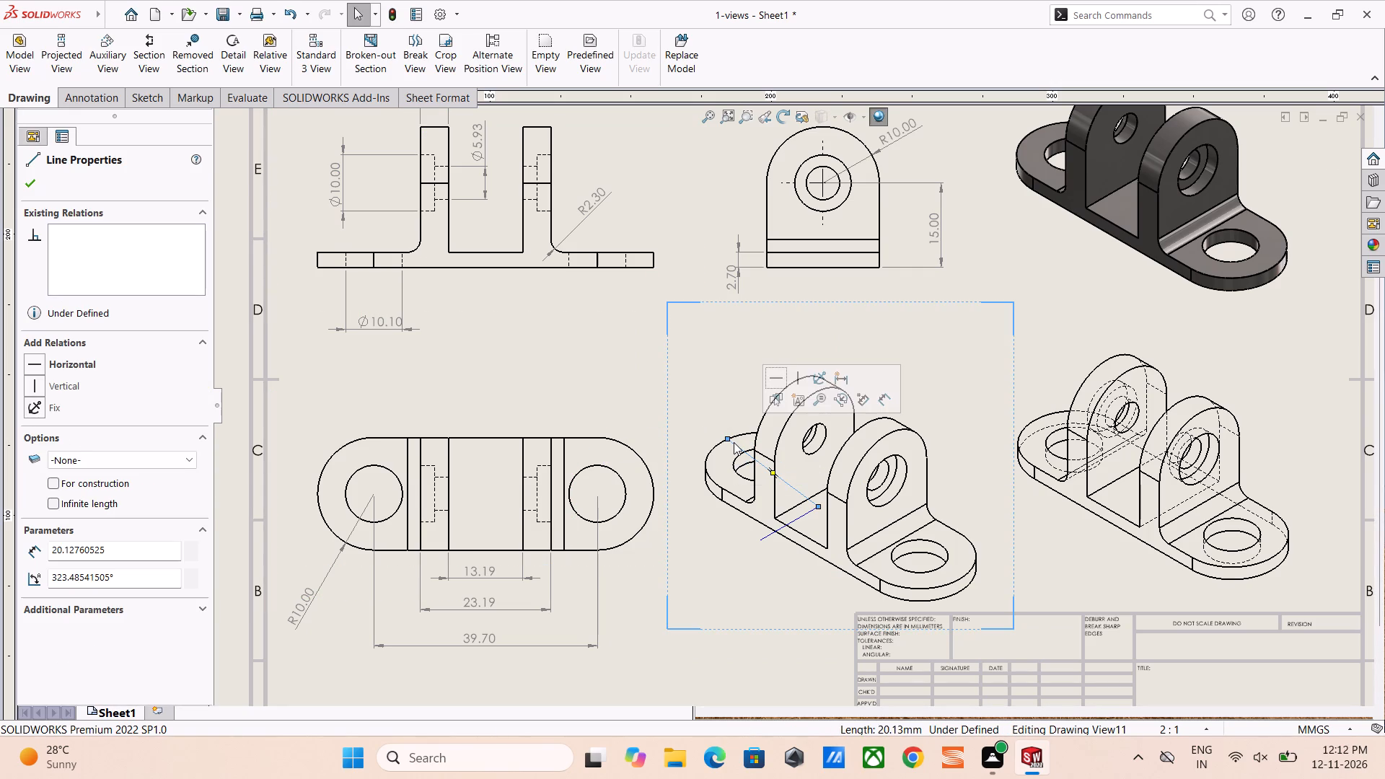
{"action": "key", "text": "Escape"}
{"action": "key", "text": "Escape"}
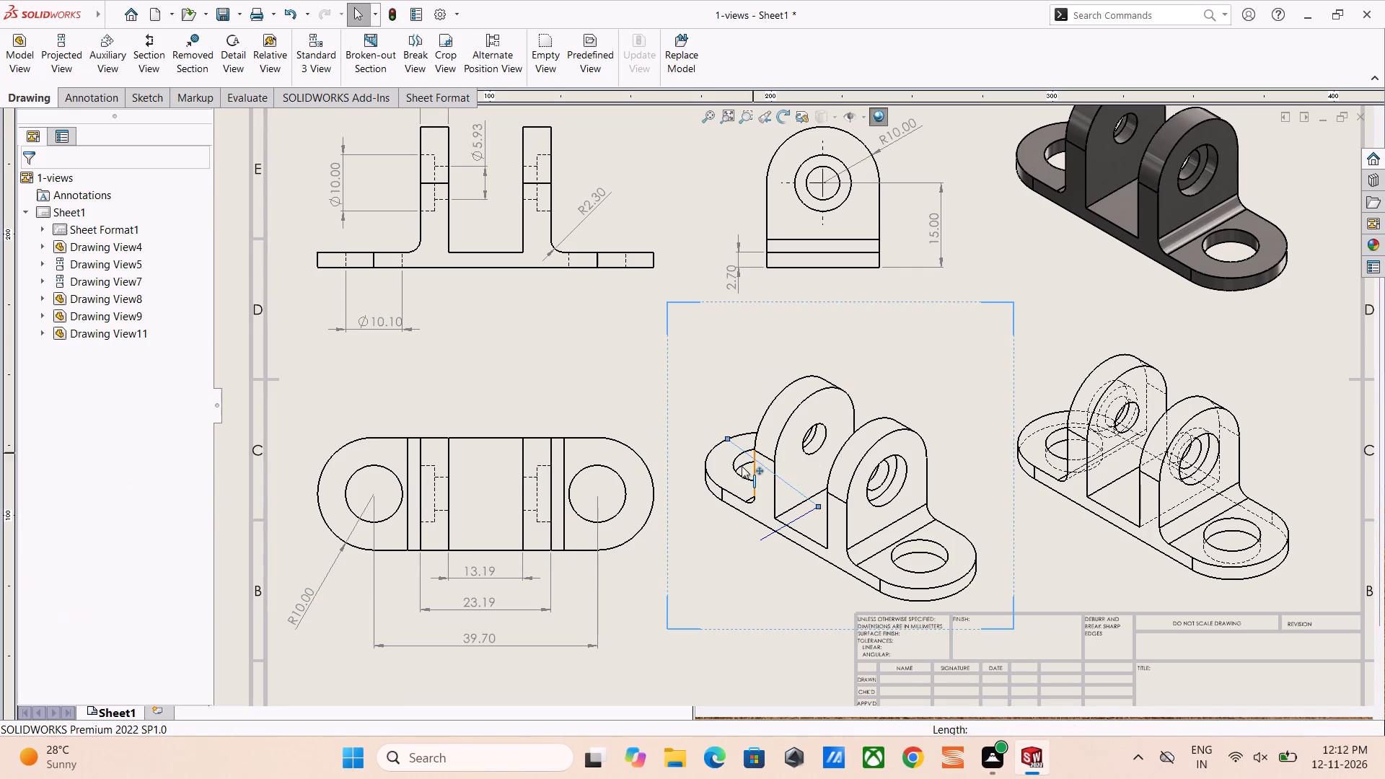
{"action": "key", "text": "Escape"}
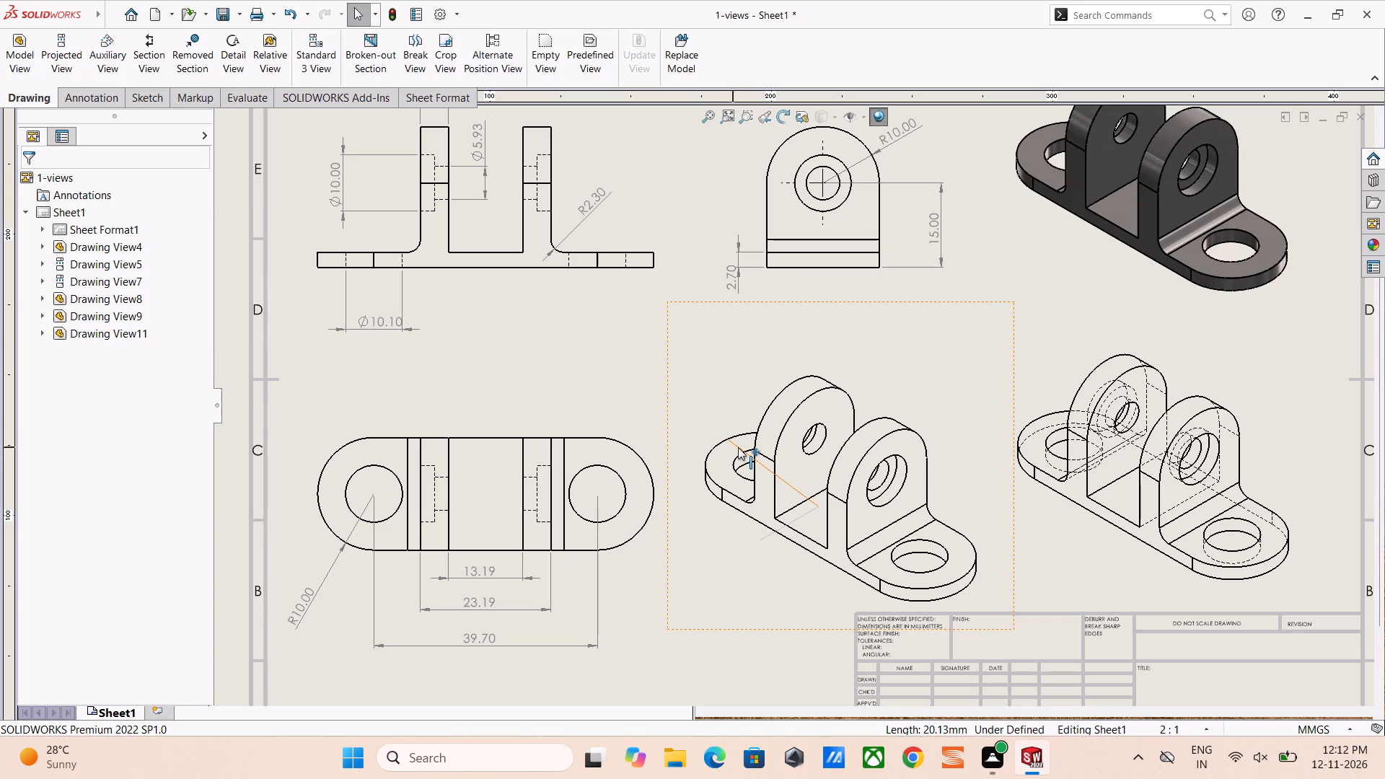
{"action": "left_click", "coordinate": [738, 447], "text": "ctrl"}
{"action": "left_click", "coordinate": [736, 496], "text": "ctrl"}
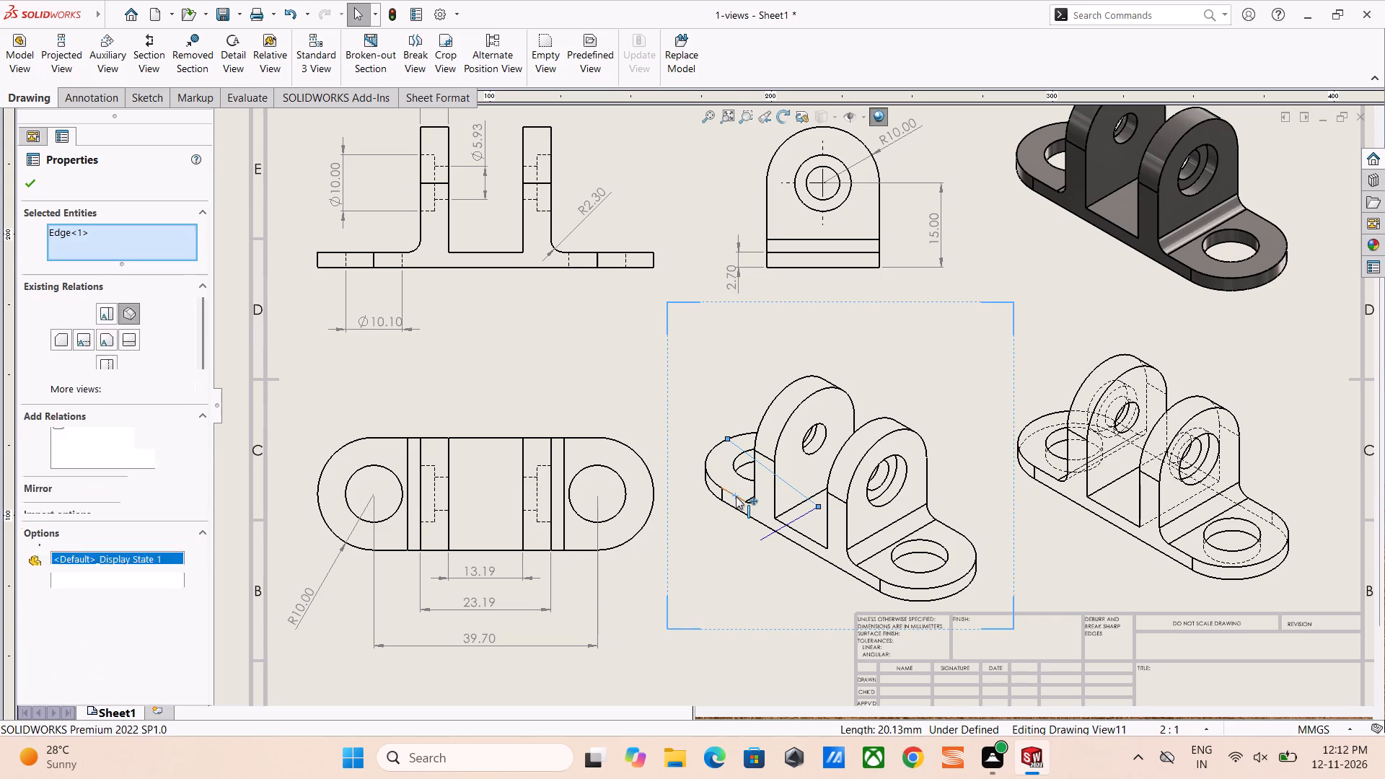
{"action": "left_click", "coordinate": [34, 486]}
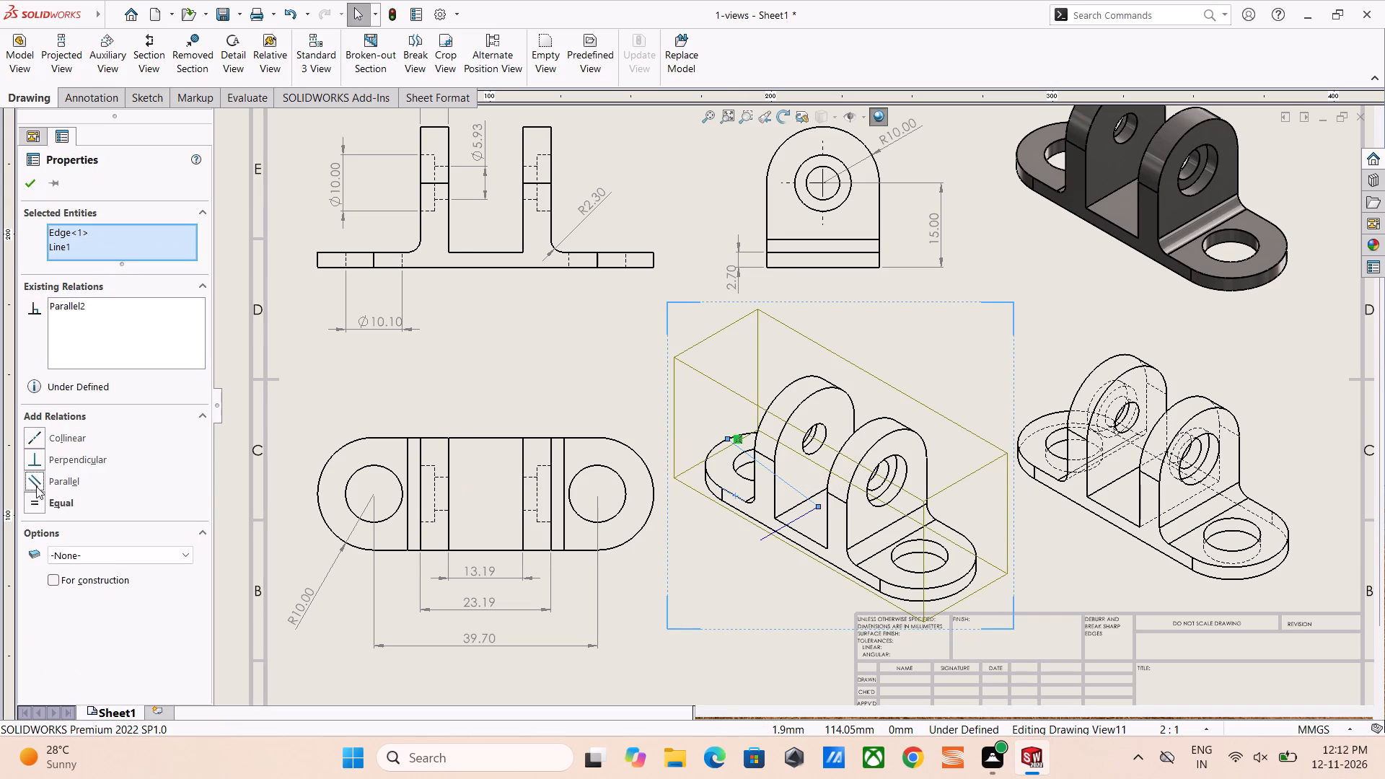
{"action": "left_click", "coordinate": [586, 362]}
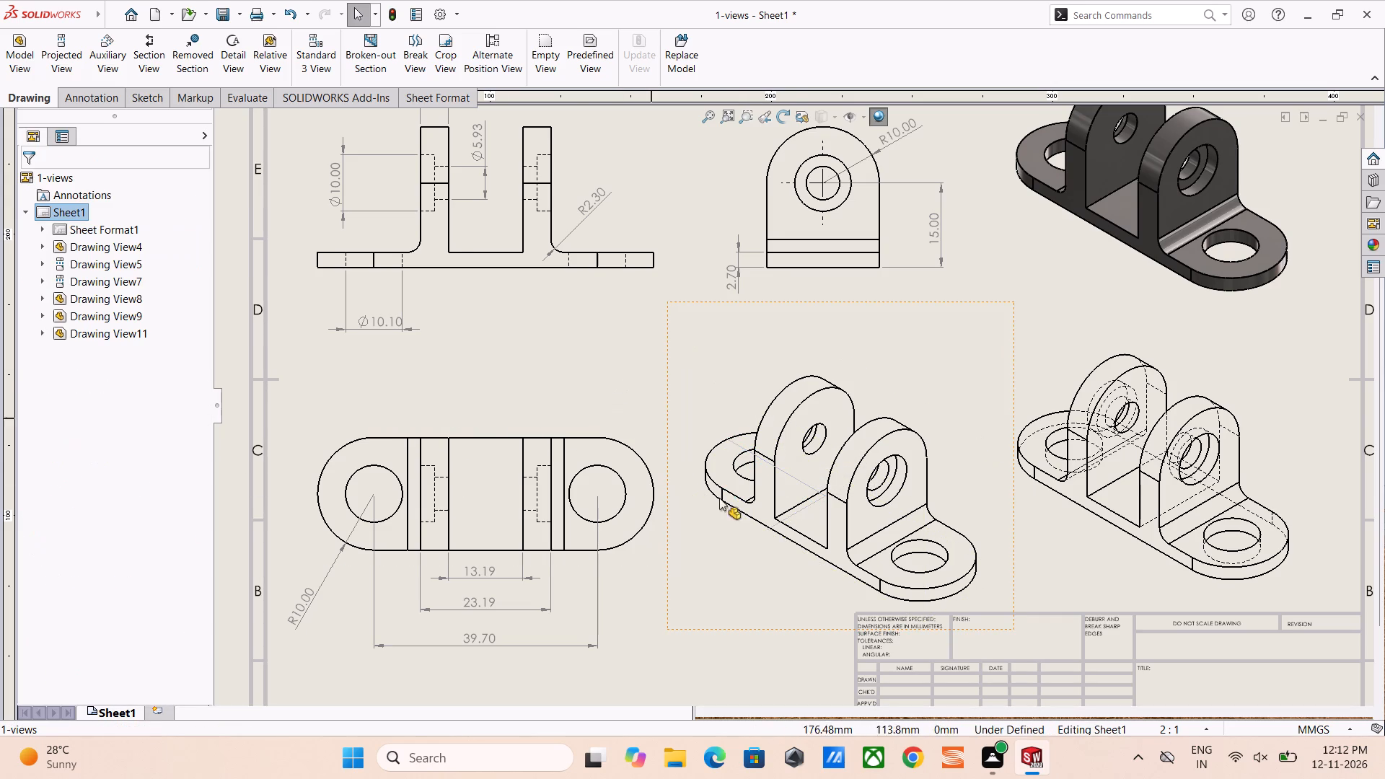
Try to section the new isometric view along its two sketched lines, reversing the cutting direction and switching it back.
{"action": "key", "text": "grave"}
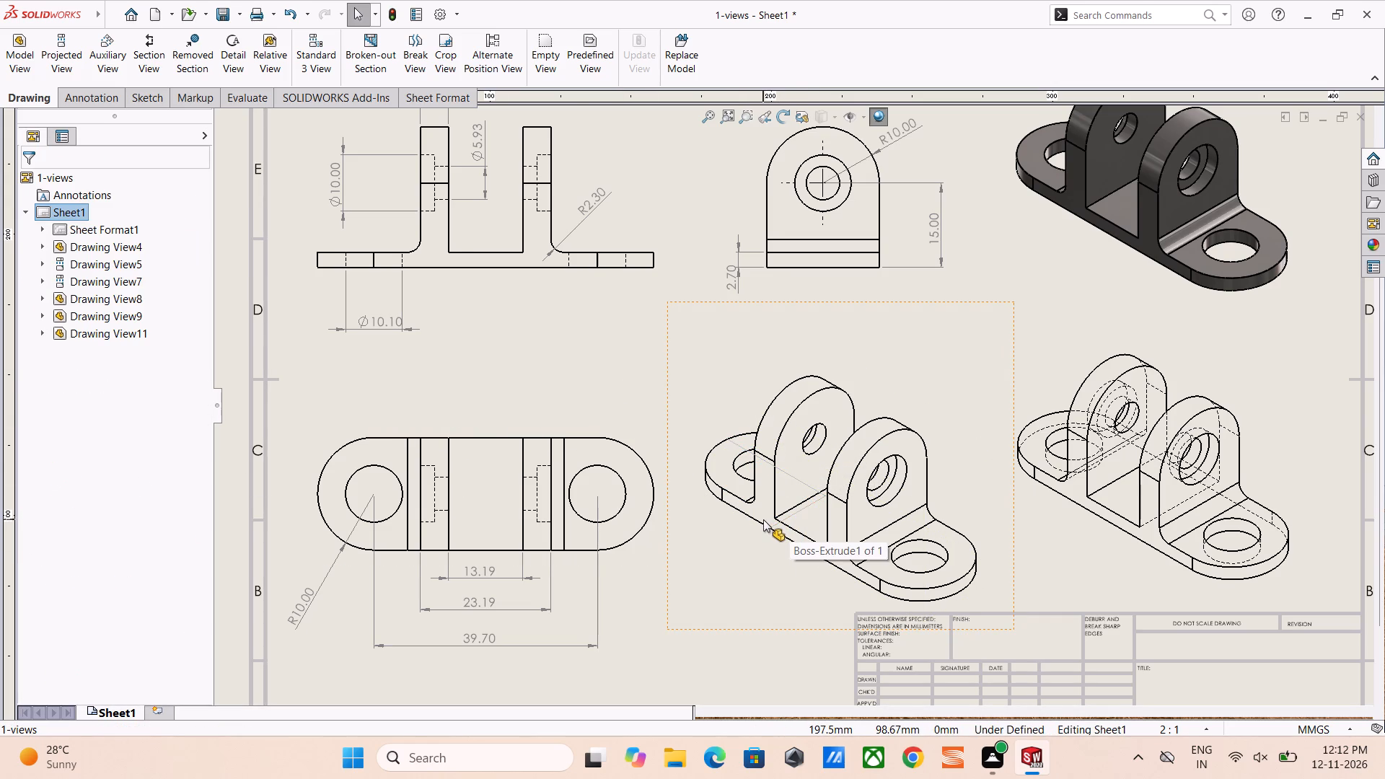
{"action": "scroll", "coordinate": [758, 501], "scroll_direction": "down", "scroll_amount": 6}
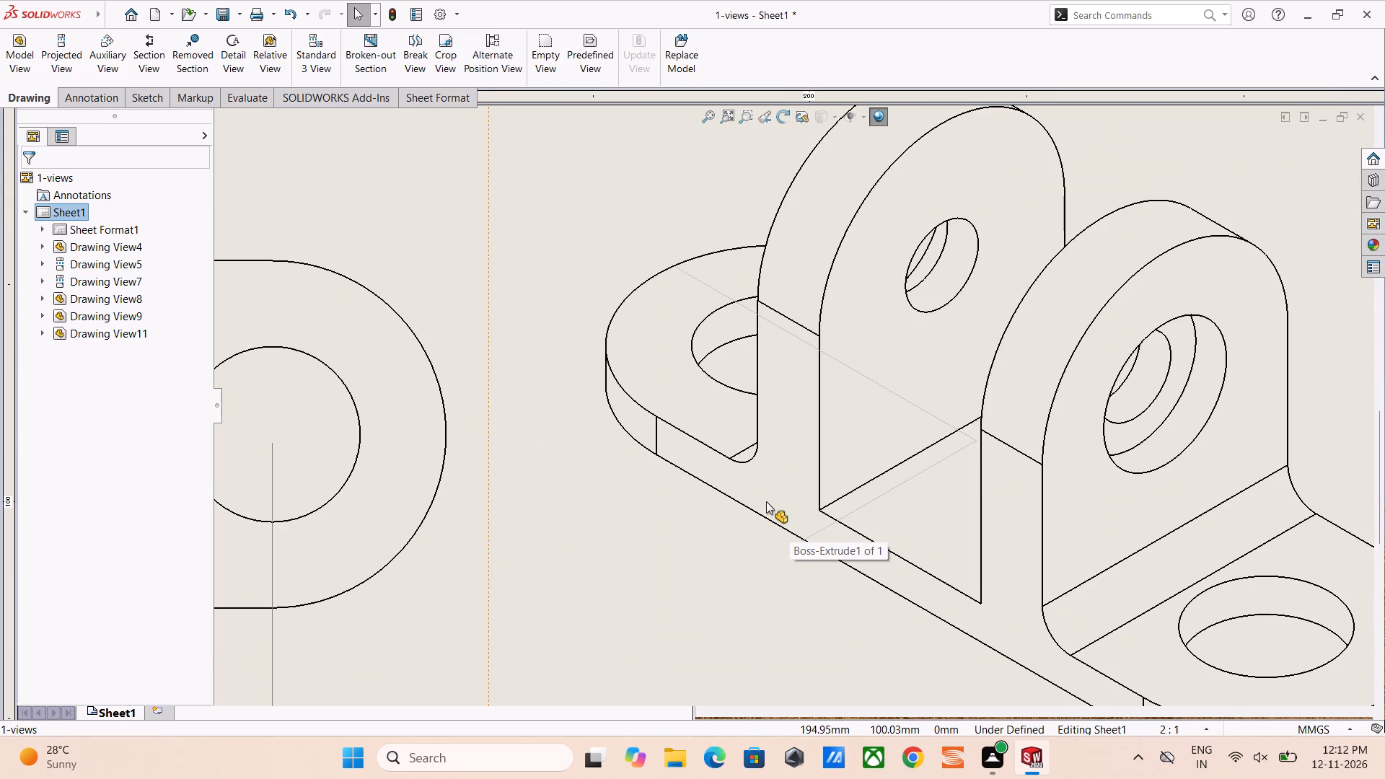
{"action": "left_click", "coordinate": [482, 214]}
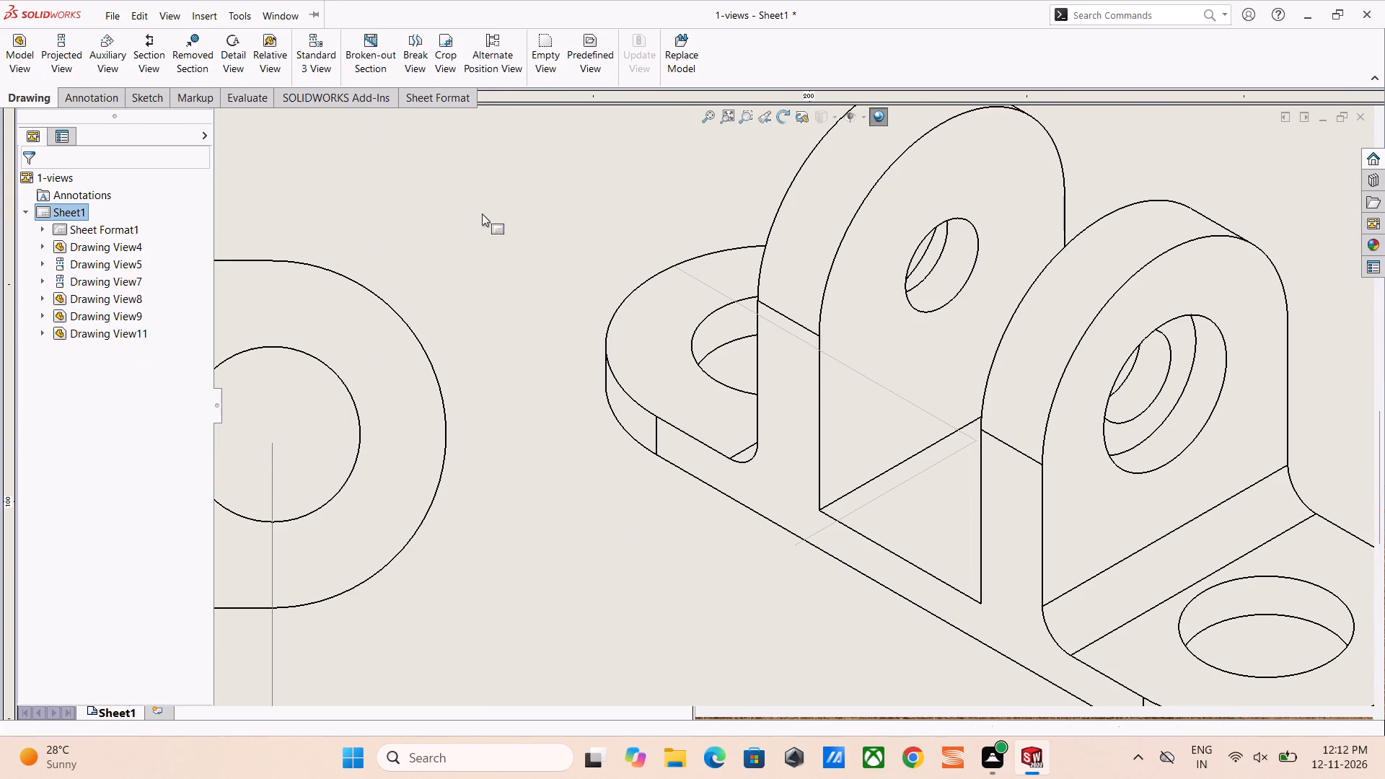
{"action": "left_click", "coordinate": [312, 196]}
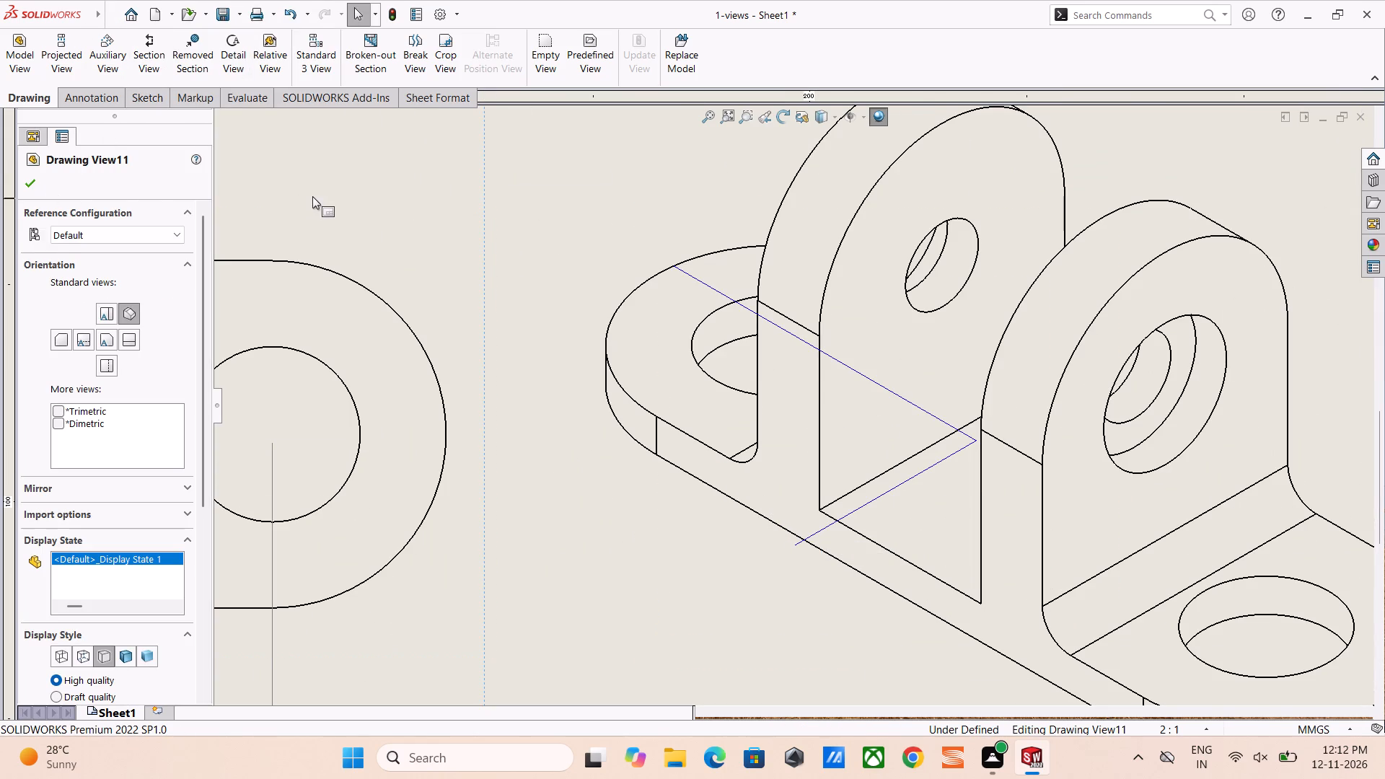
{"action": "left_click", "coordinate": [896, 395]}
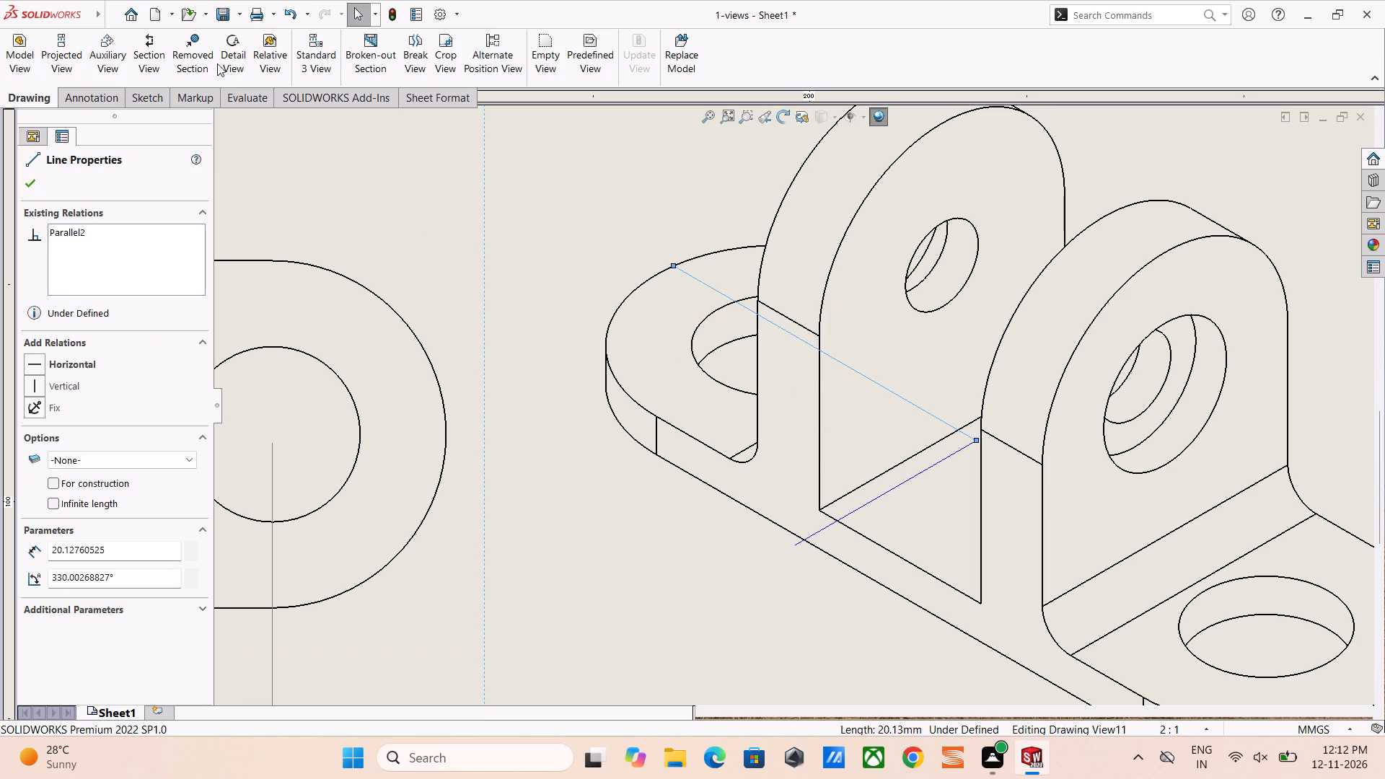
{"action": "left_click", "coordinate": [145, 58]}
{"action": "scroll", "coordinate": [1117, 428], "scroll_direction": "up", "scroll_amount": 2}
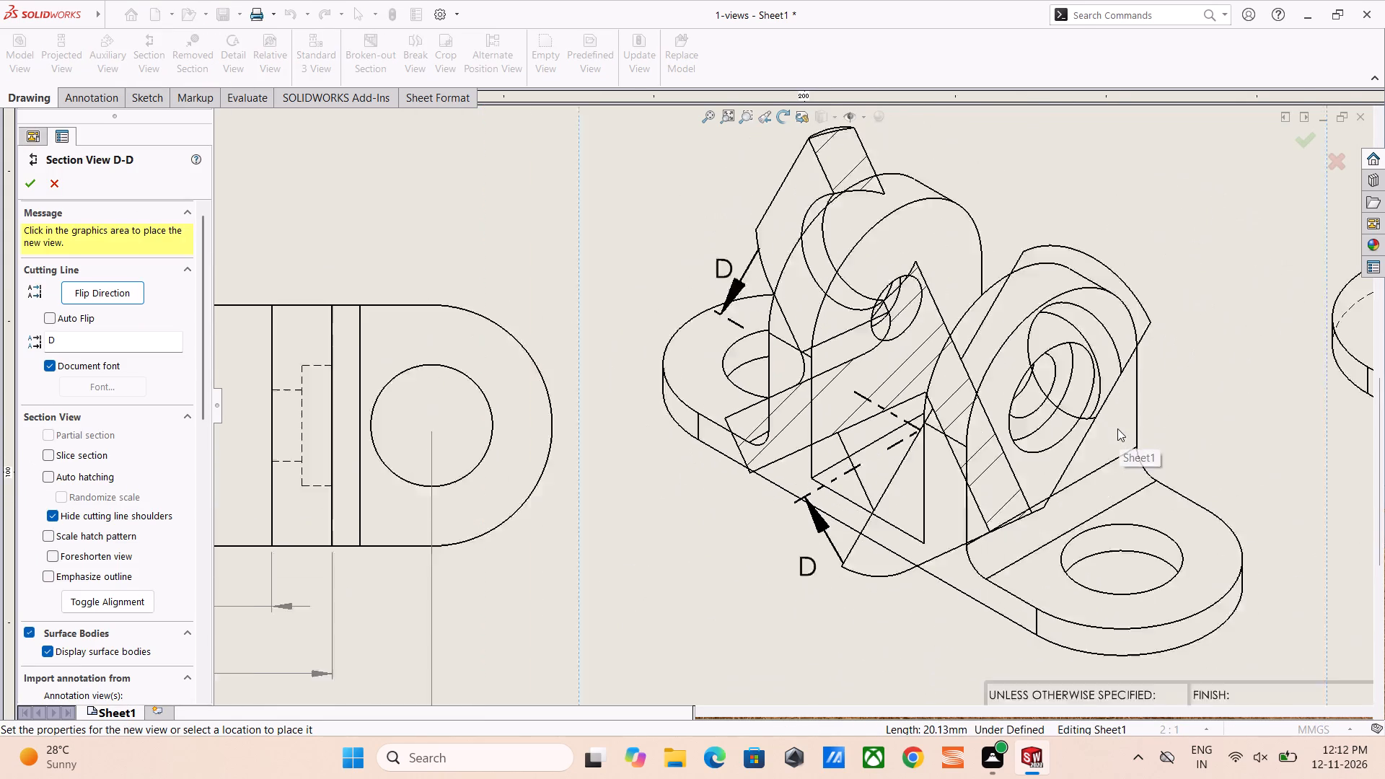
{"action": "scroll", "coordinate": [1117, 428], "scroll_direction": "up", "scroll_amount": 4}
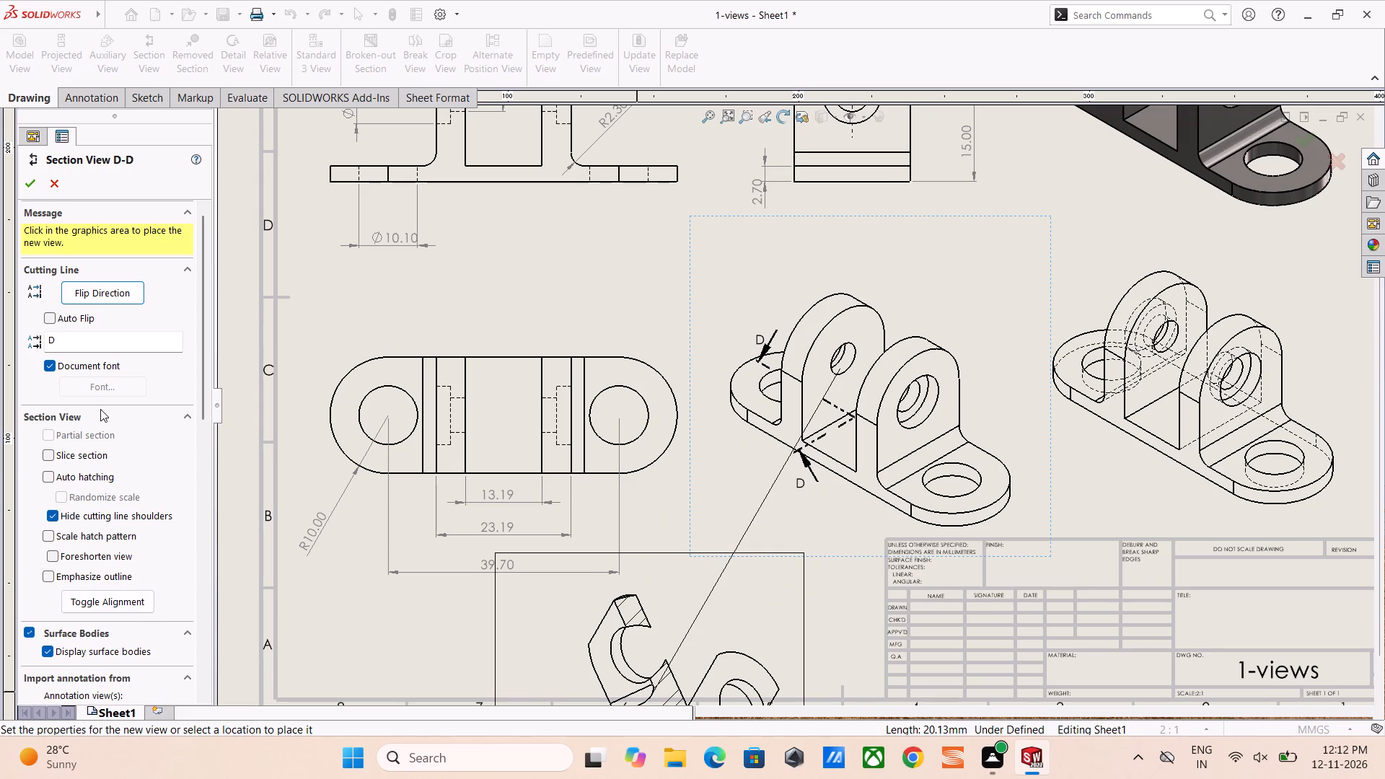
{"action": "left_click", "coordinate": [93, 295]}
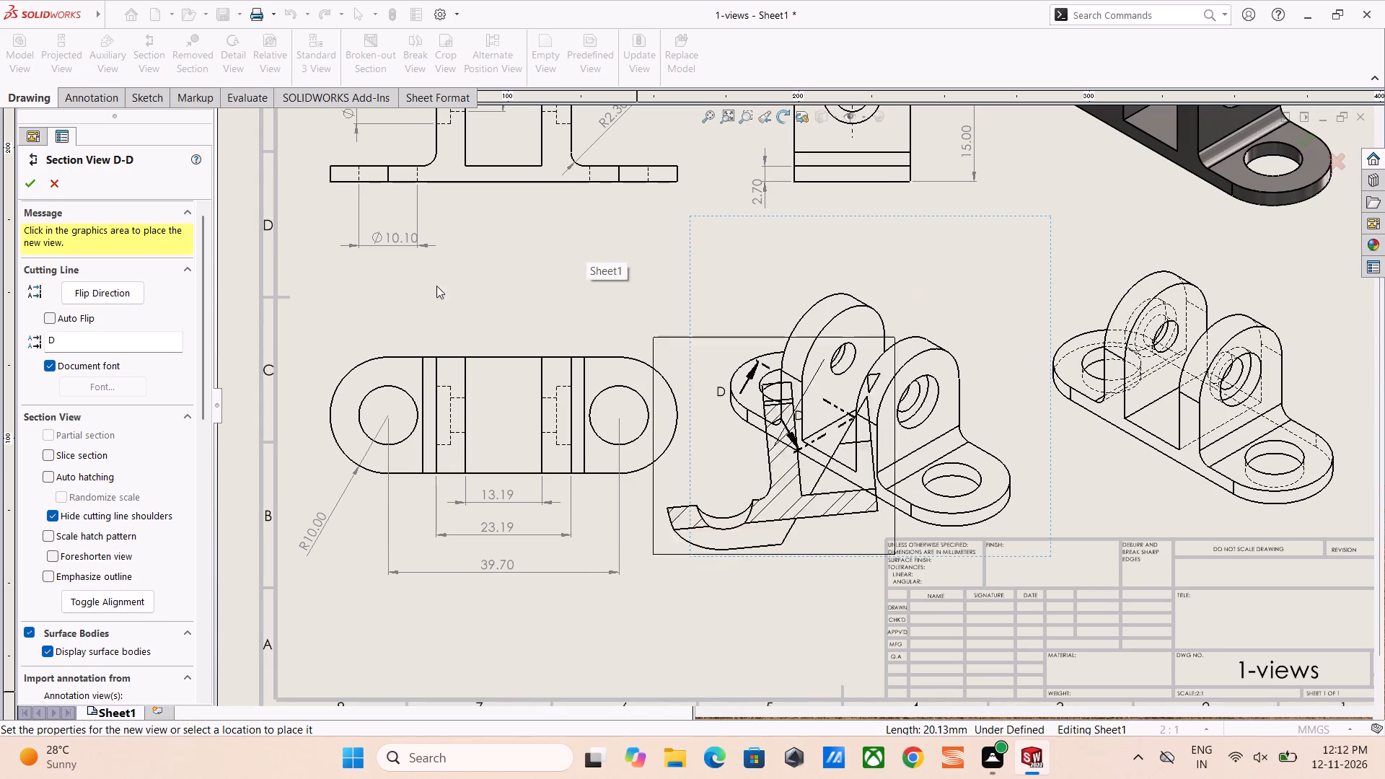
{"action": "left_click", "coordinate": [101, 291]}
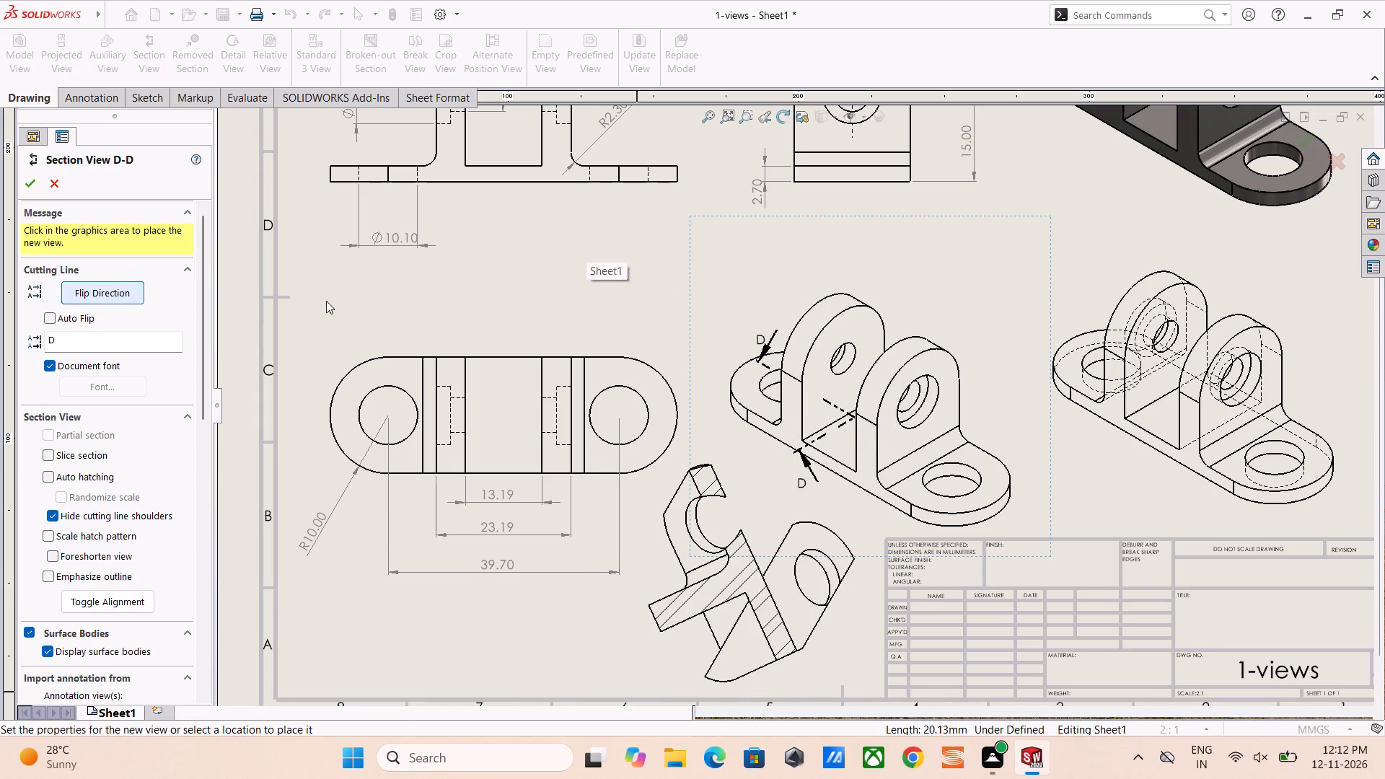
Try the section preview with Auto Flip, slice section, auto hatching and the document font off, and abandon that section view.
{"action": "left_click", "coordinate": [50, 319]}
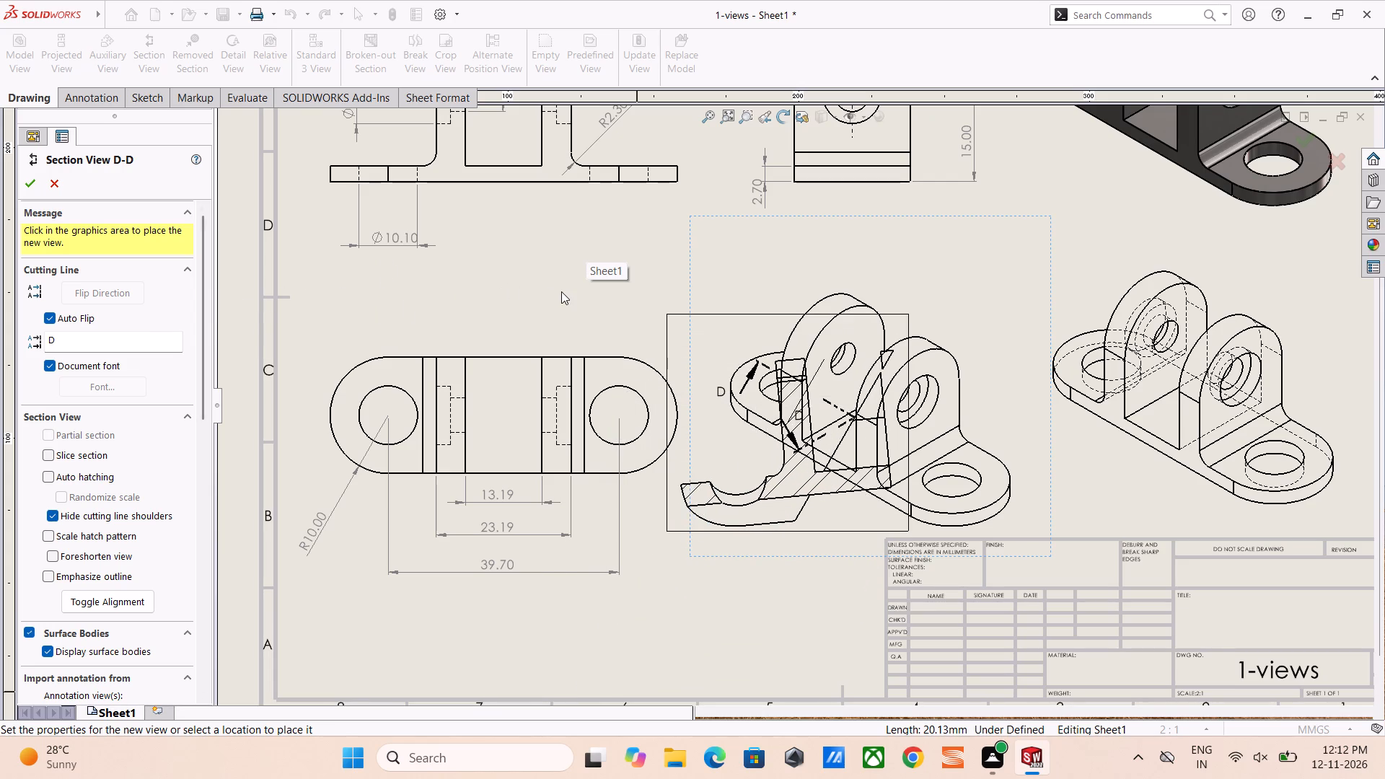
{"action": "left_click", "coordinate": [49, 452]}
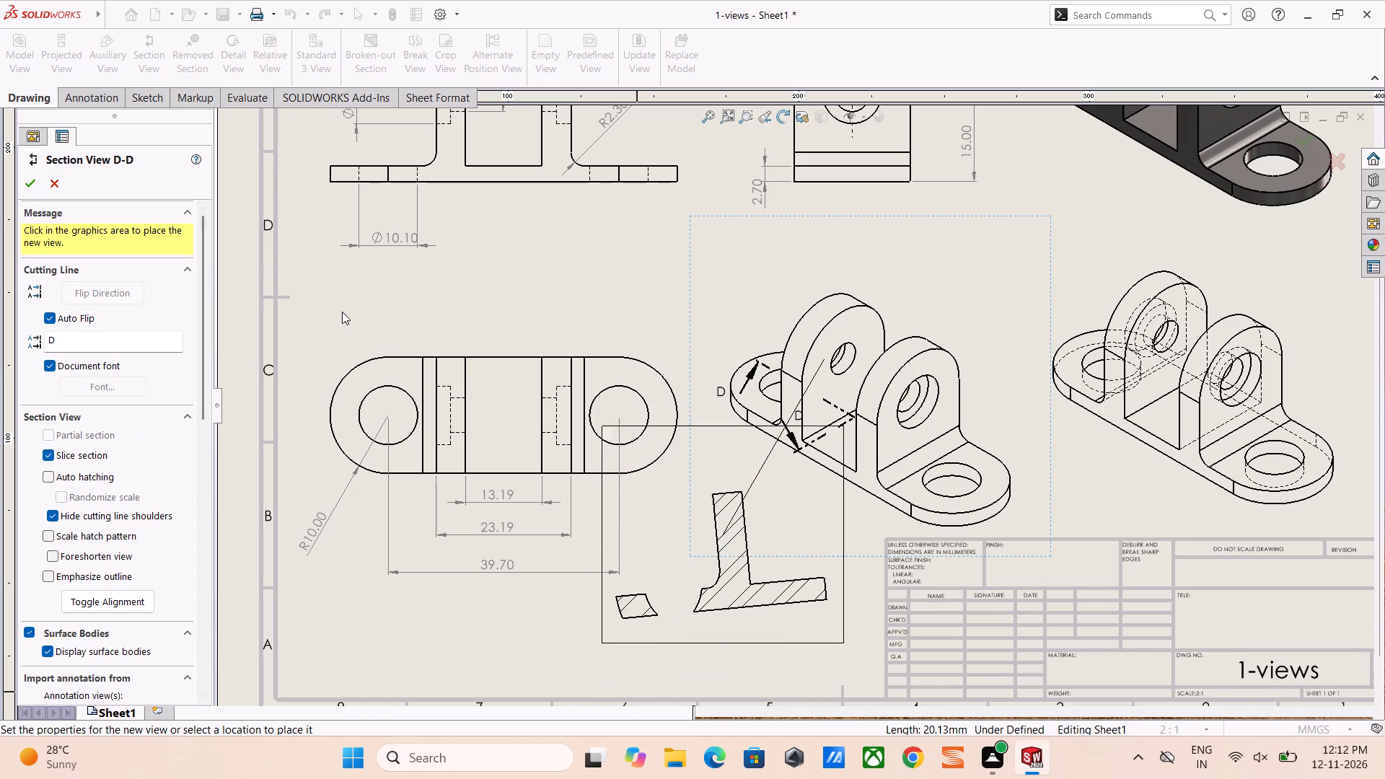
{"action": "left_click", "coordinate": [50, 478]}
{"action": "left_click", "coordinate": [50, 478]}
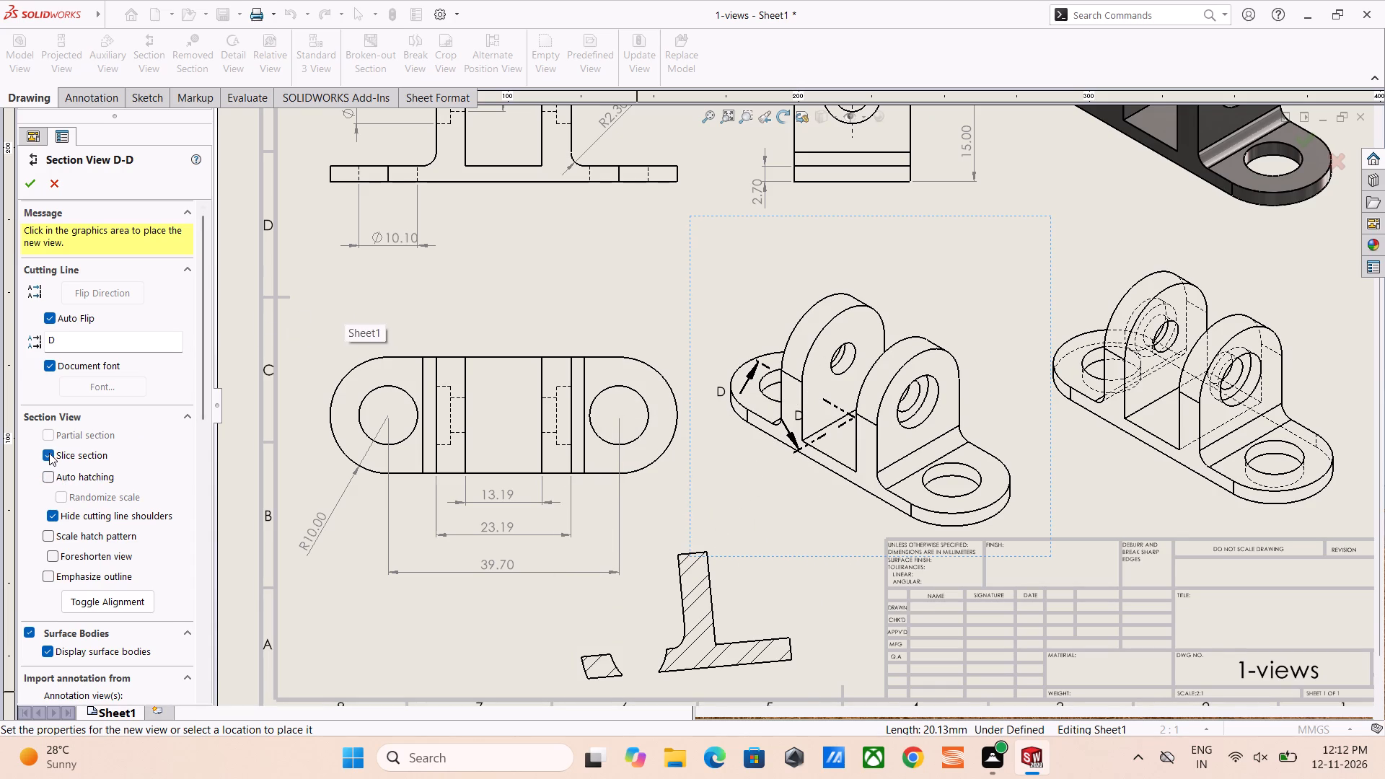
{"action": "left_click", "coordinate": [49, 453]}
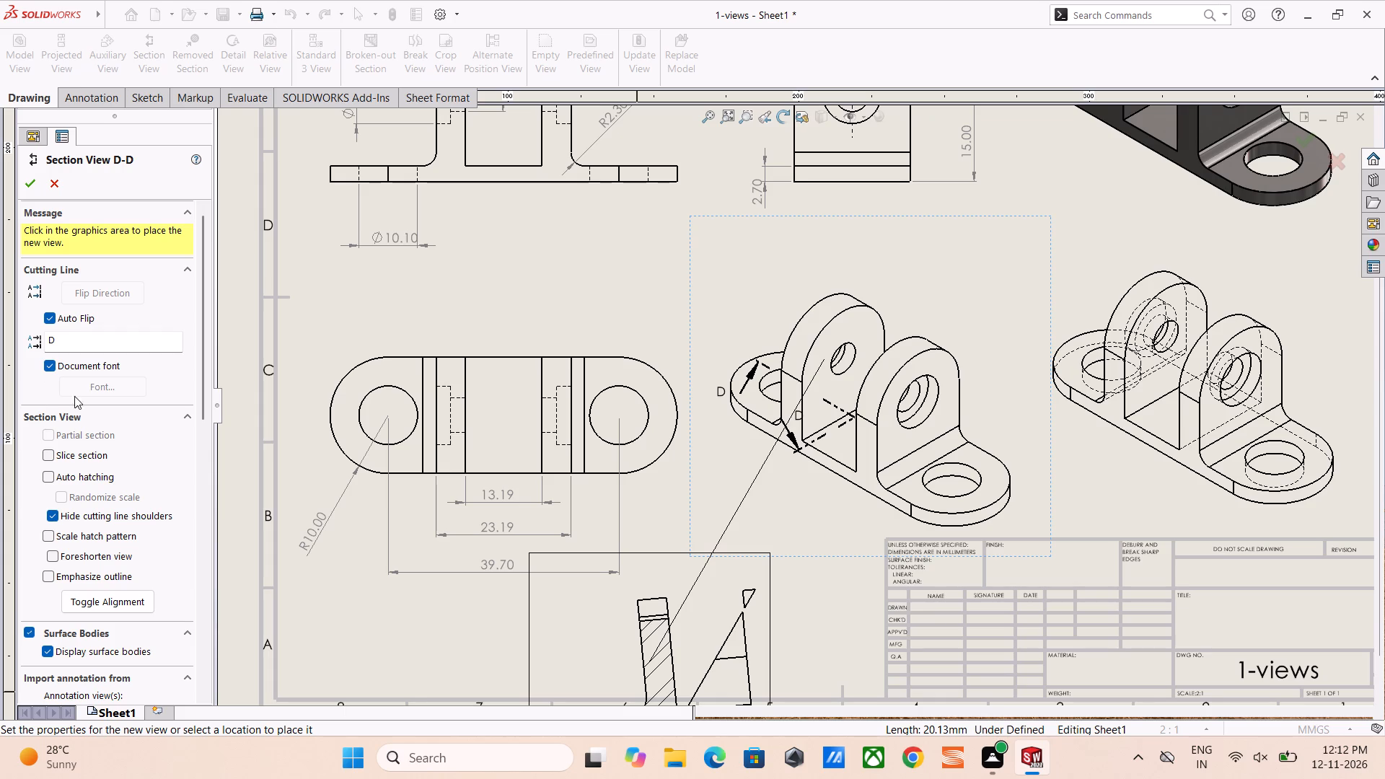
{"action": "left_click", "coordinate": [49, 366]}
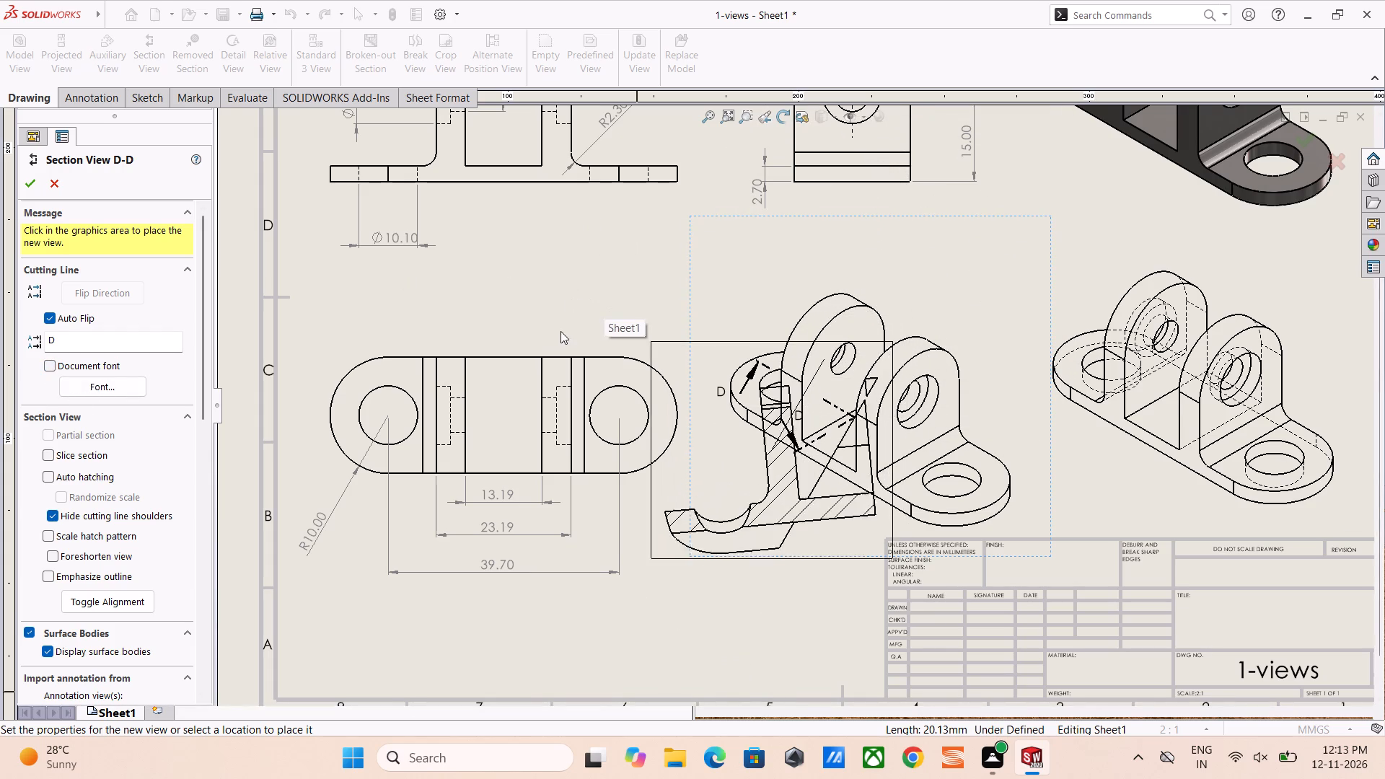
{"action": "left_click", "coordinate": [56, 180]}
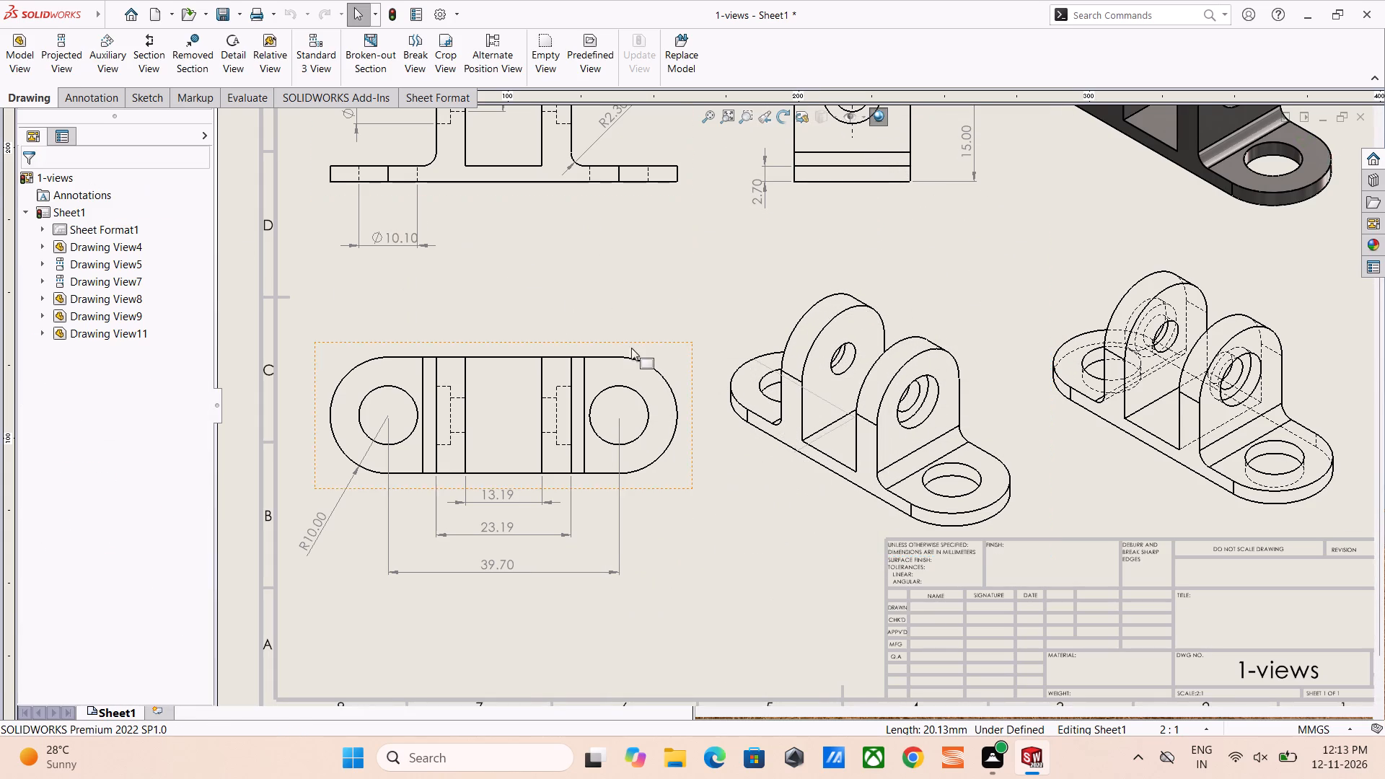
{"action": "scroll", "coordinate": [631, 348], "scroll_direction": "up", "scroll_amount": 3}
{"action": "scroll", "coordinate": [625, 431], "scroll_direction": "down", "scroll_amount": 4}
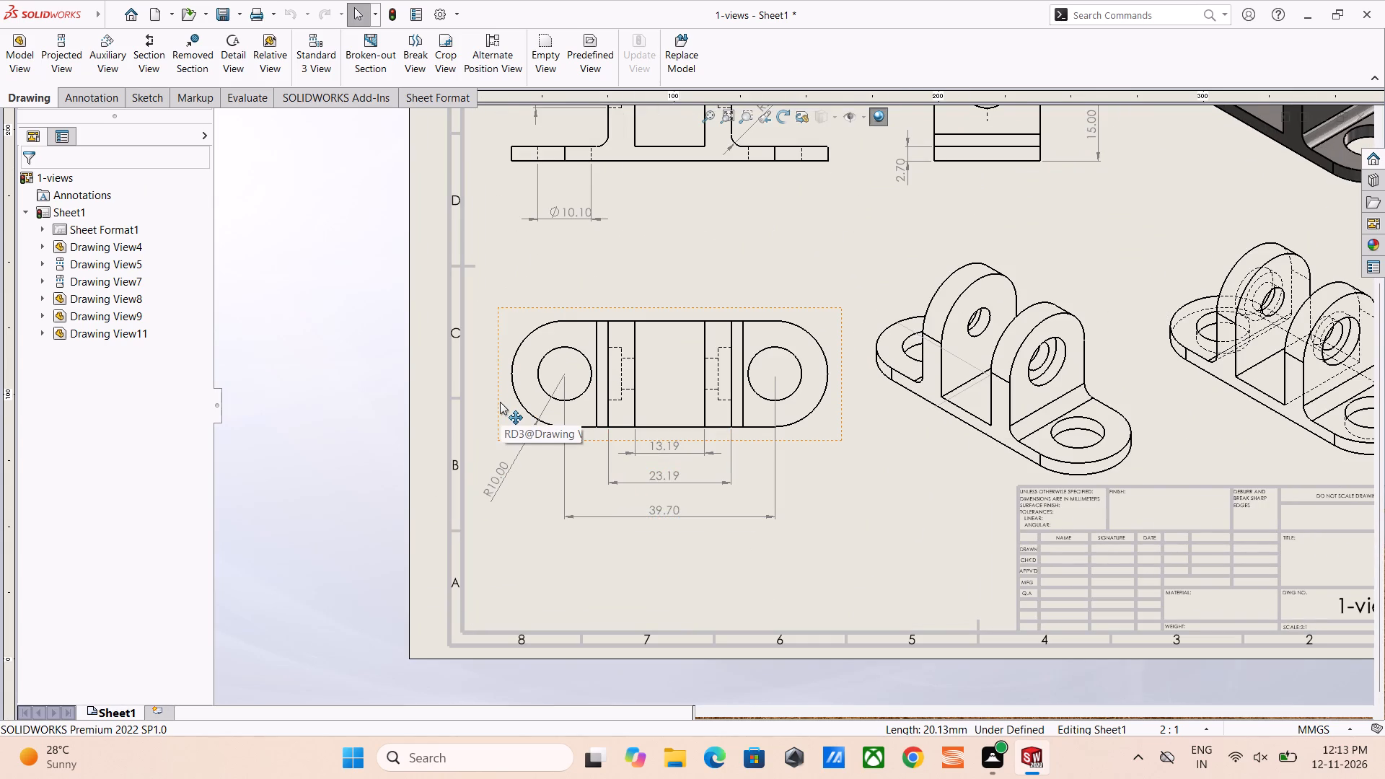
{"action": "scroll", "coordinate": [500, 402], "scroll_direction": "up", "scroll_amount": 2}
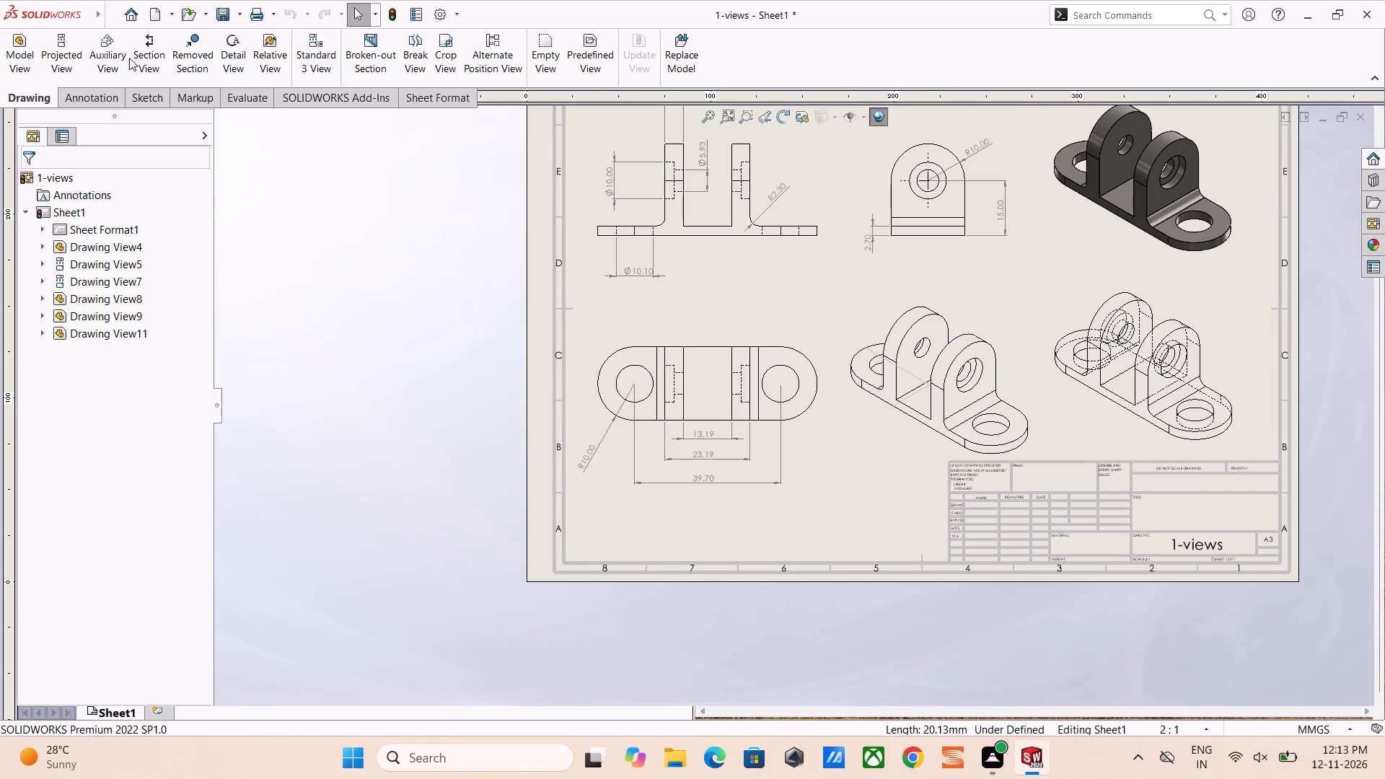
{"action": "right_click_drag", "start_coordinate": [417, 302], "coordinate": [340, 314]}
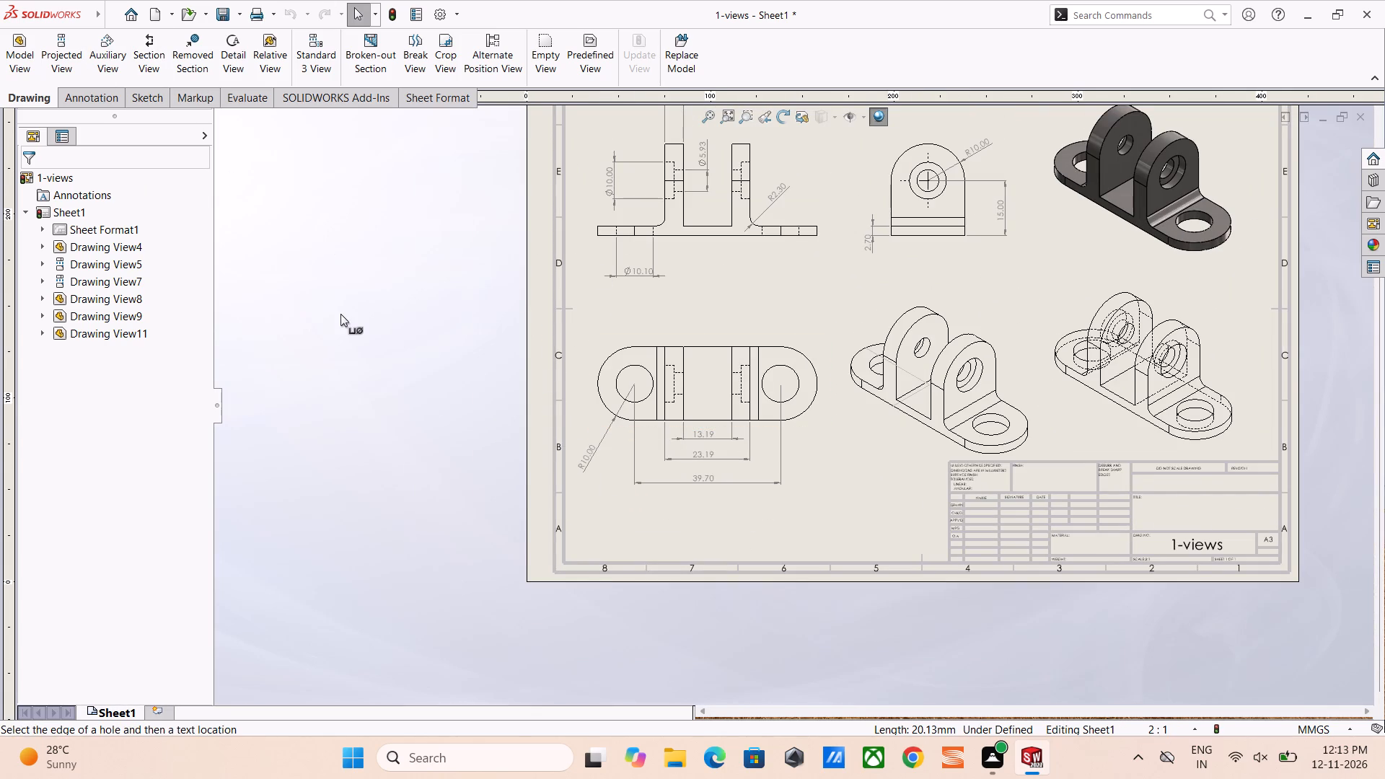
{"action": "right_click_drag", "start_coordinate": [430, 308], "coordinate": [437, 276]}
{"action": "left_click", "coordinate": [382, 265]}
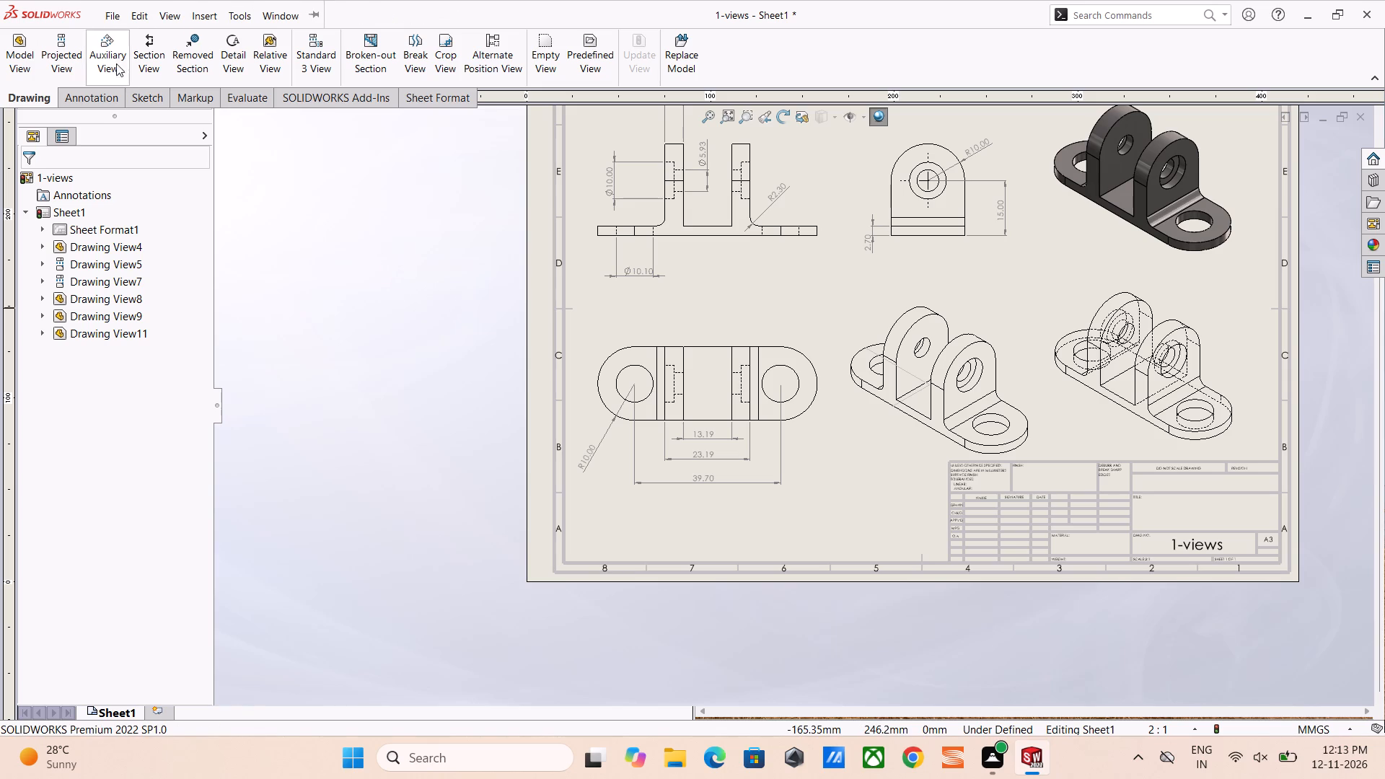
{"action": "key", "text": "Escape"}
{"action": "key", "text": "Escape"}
Sketch a horizontal line about 29 mm long from the top view's left rounded end to mid-length, and a connected vertical line about 24 mm downward.
{"action": "left_click", "coordinate": [146, 96]}
{"action": "left_click", "coordinate": [104, 38]}
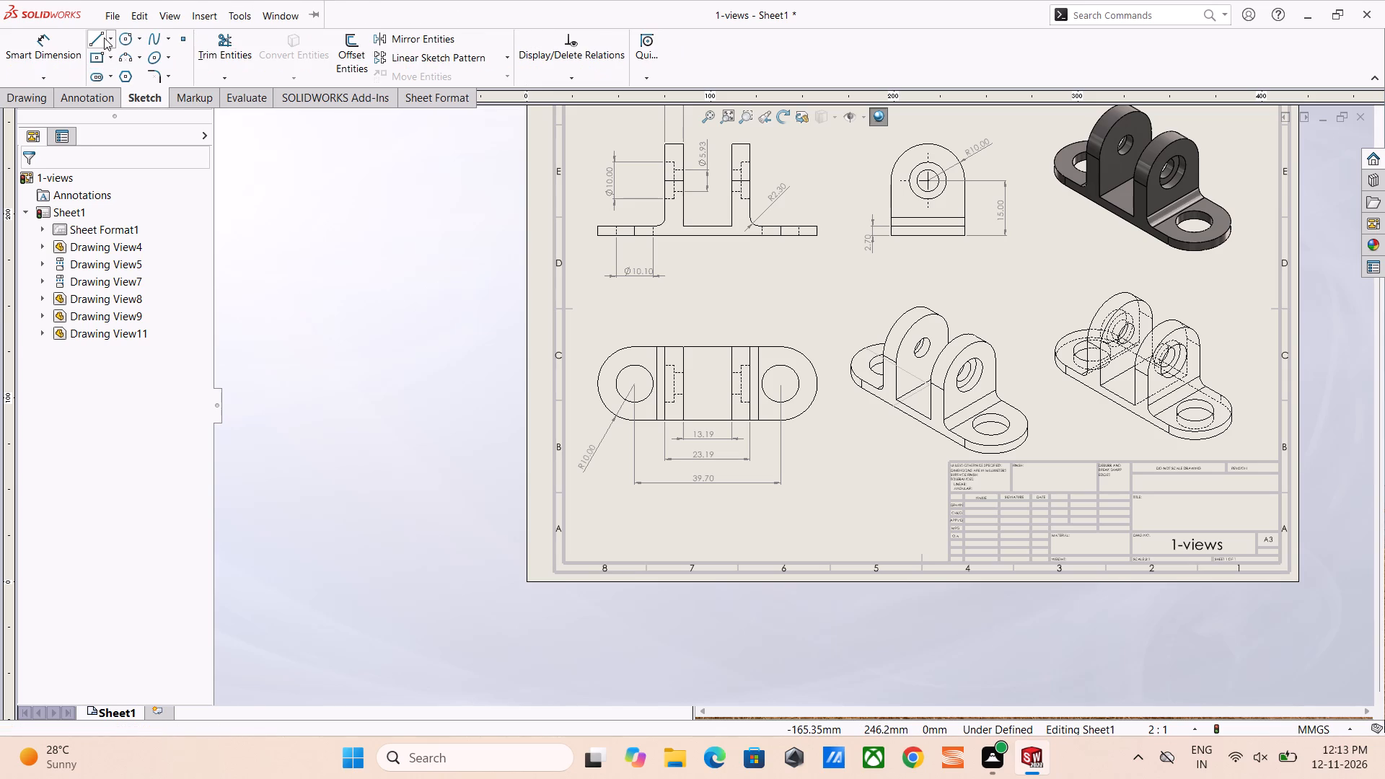
{"action": "left_click", "coordinate": [598, 383]}
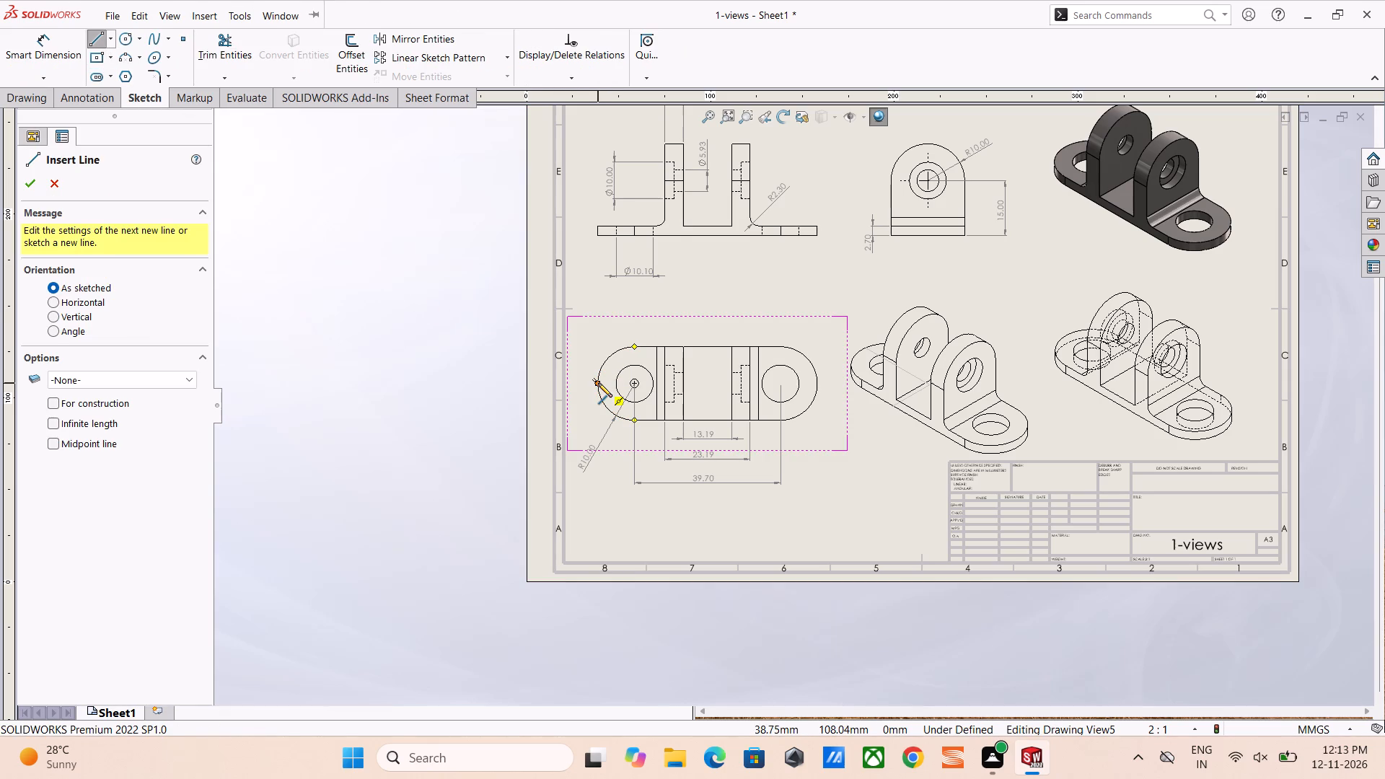
{"action": "left_click", "coordinate": [705, 382]}
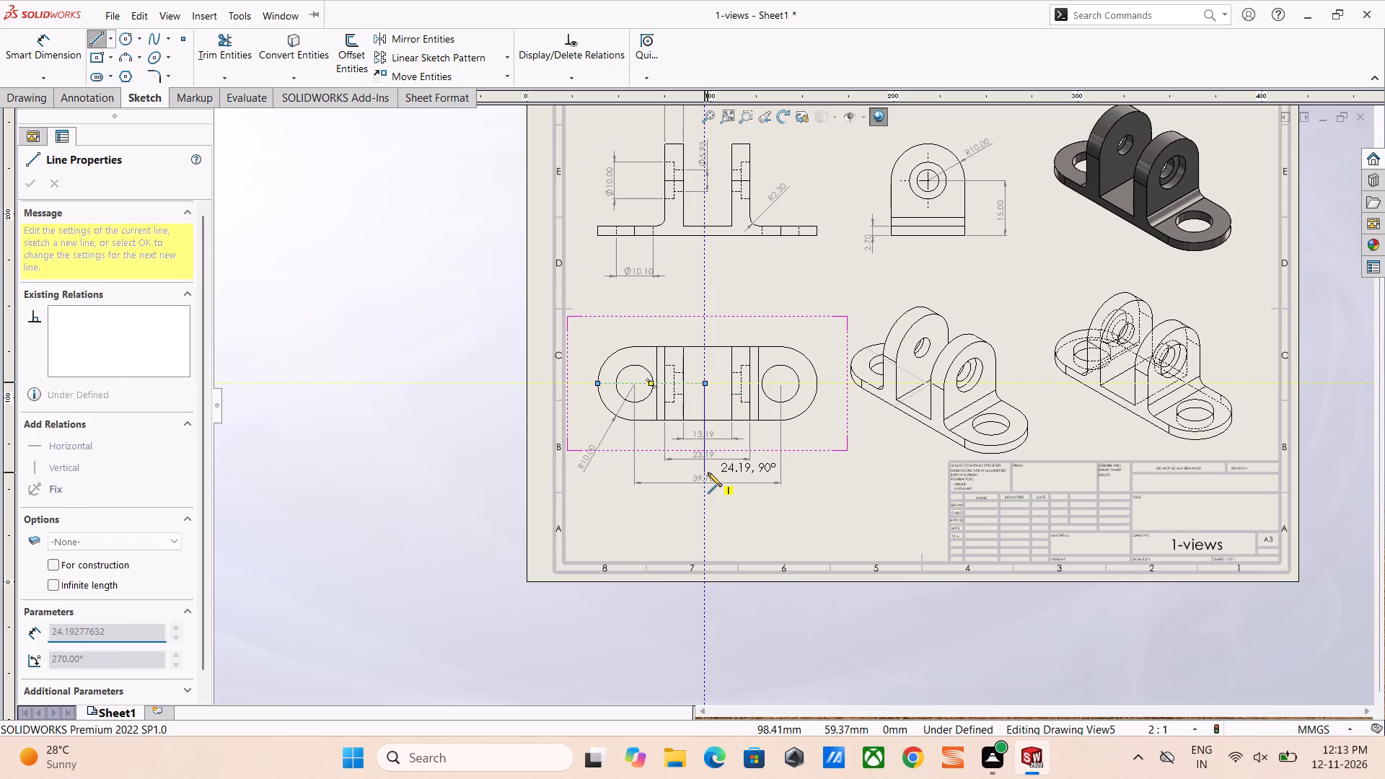
{"action": "left_click", "coordinate": [708, 473]}
{"action": "right_click", "coordinate": [708, 473]}
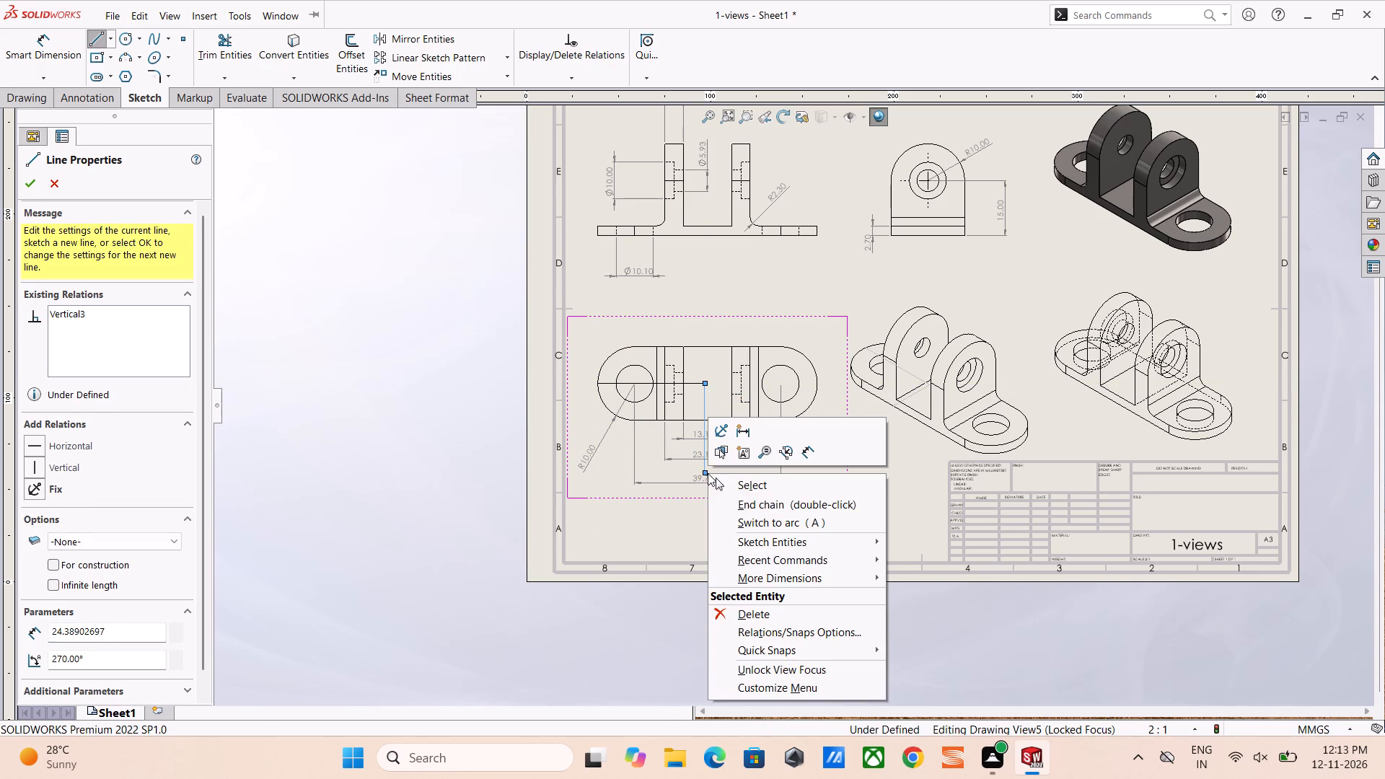
{"action": "left_click", "coordinate": [737, 483]}
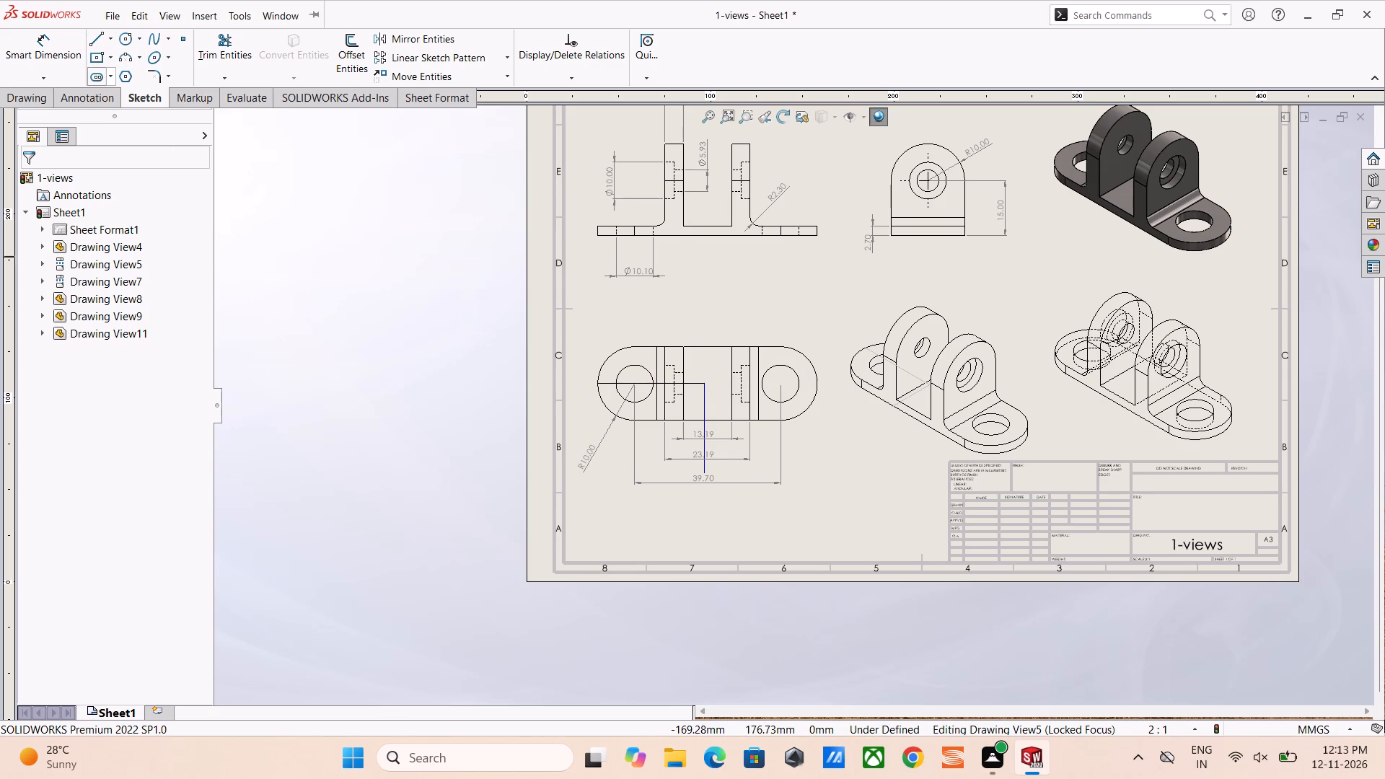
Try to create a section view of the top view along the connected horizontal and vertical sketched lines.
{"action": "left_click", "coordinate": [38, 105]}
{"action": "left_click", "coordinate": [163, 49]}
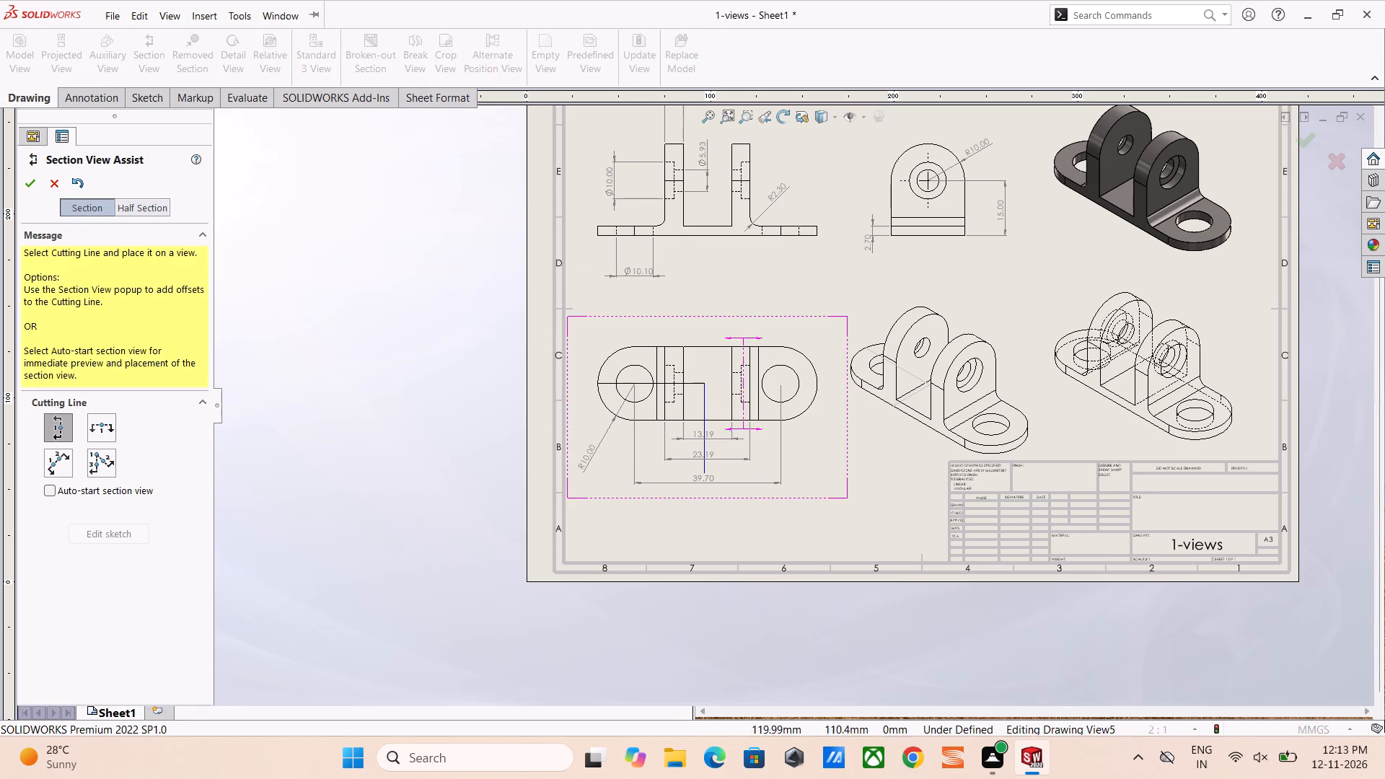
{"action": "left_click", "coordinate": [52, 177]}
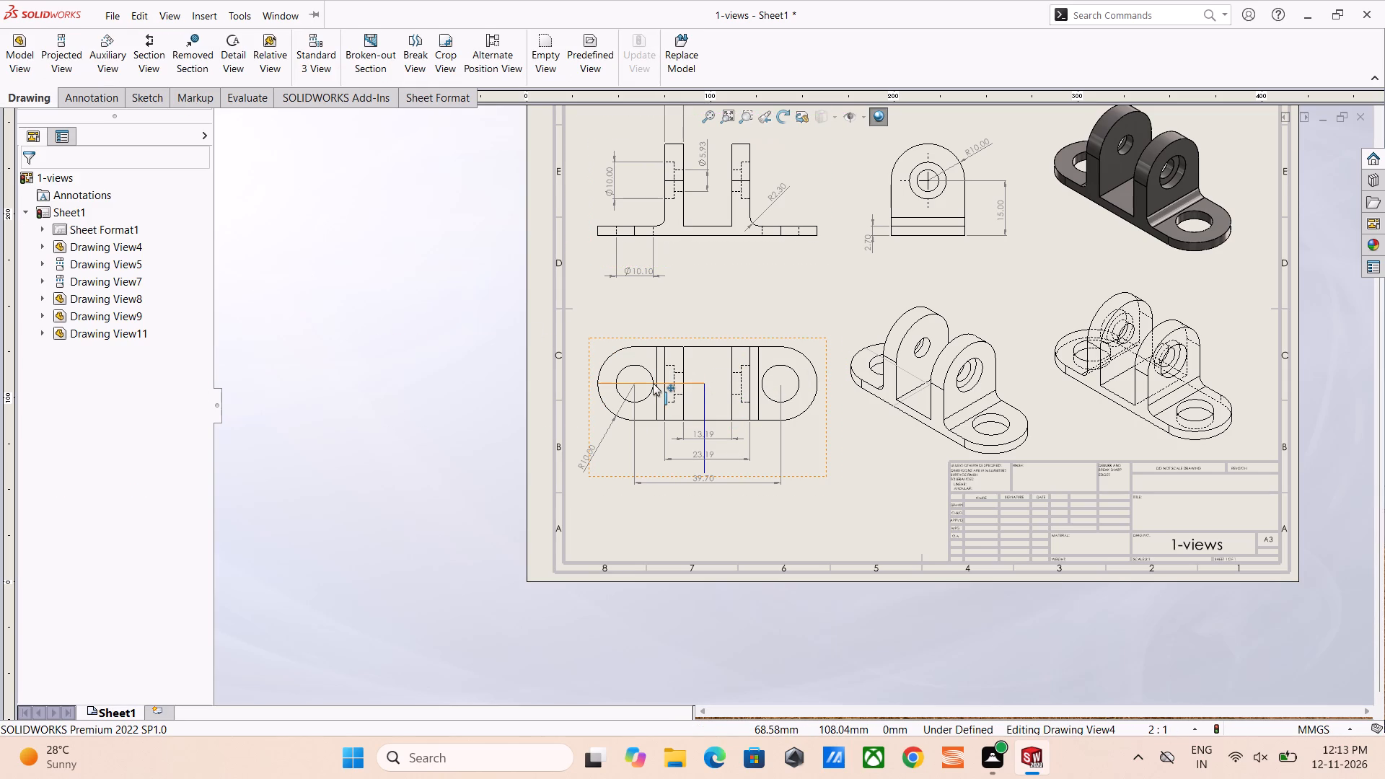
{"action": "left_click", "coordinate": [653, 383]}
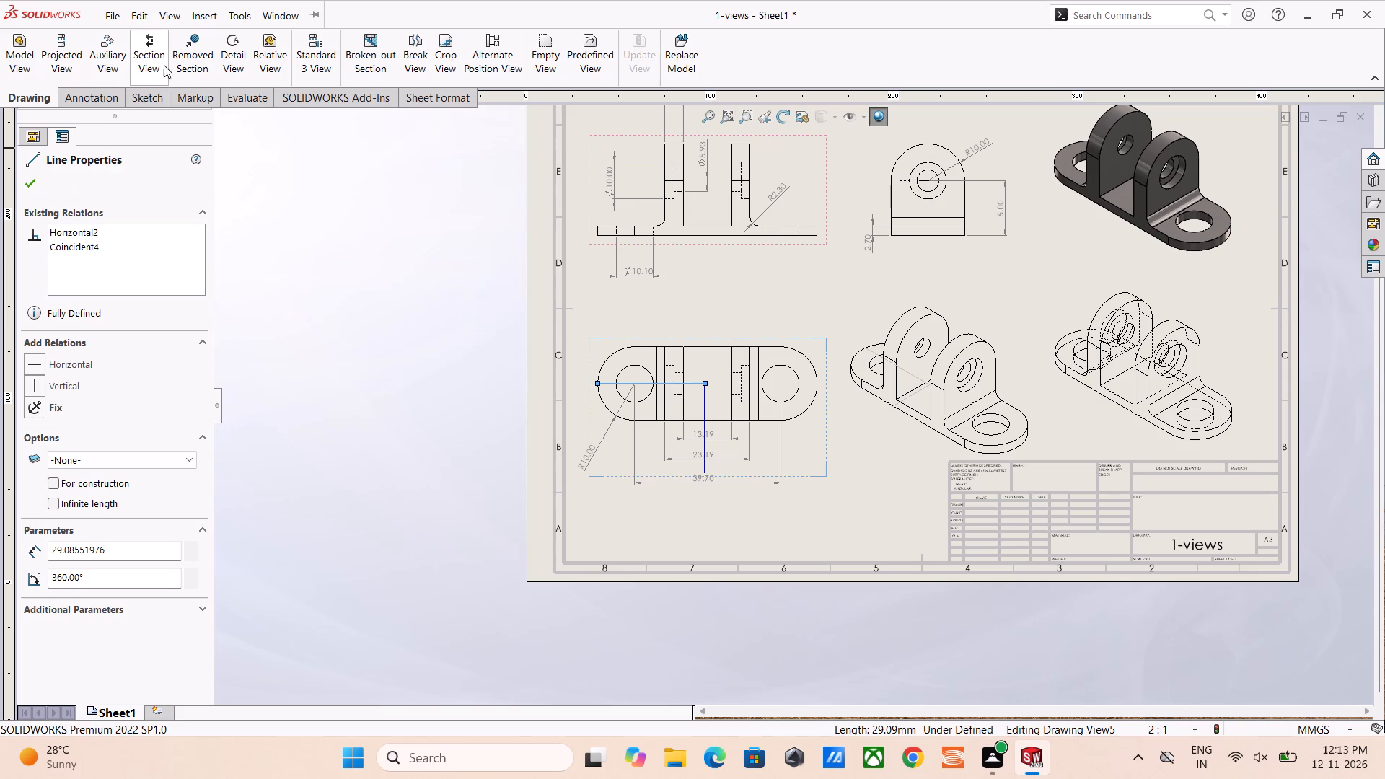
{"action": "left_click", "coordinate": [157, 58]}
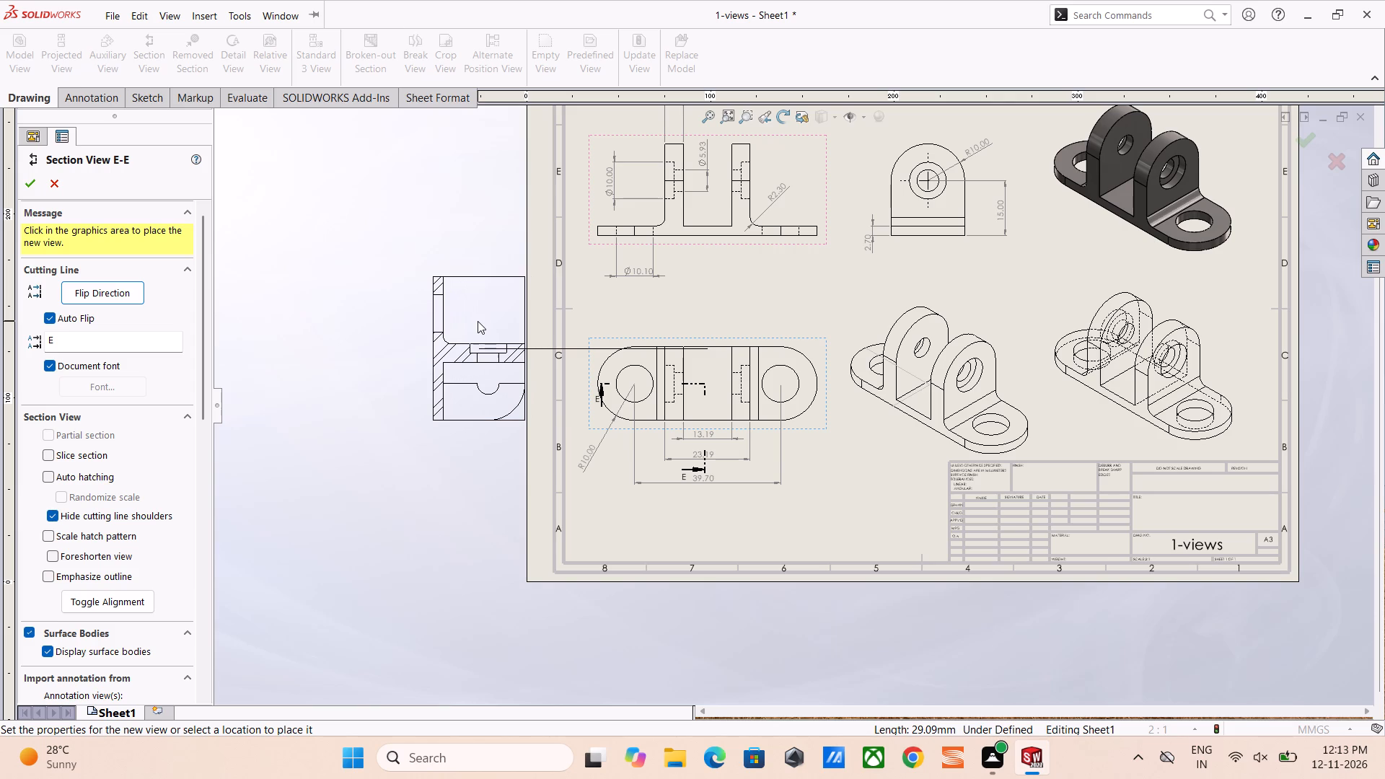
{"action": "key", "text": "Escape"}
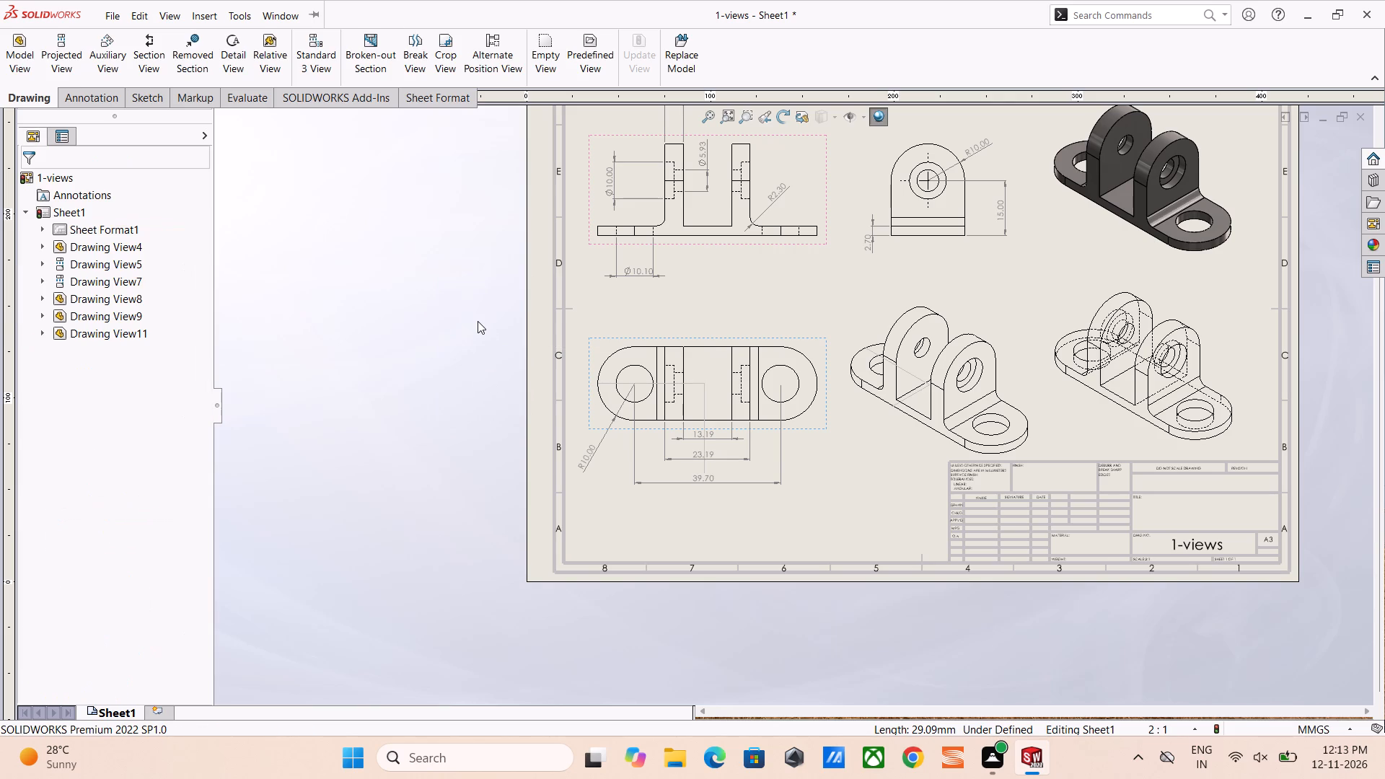
Delete the vertical sketched line from the top view.
{"action": "left_click", "coordinate": [704, 405]}
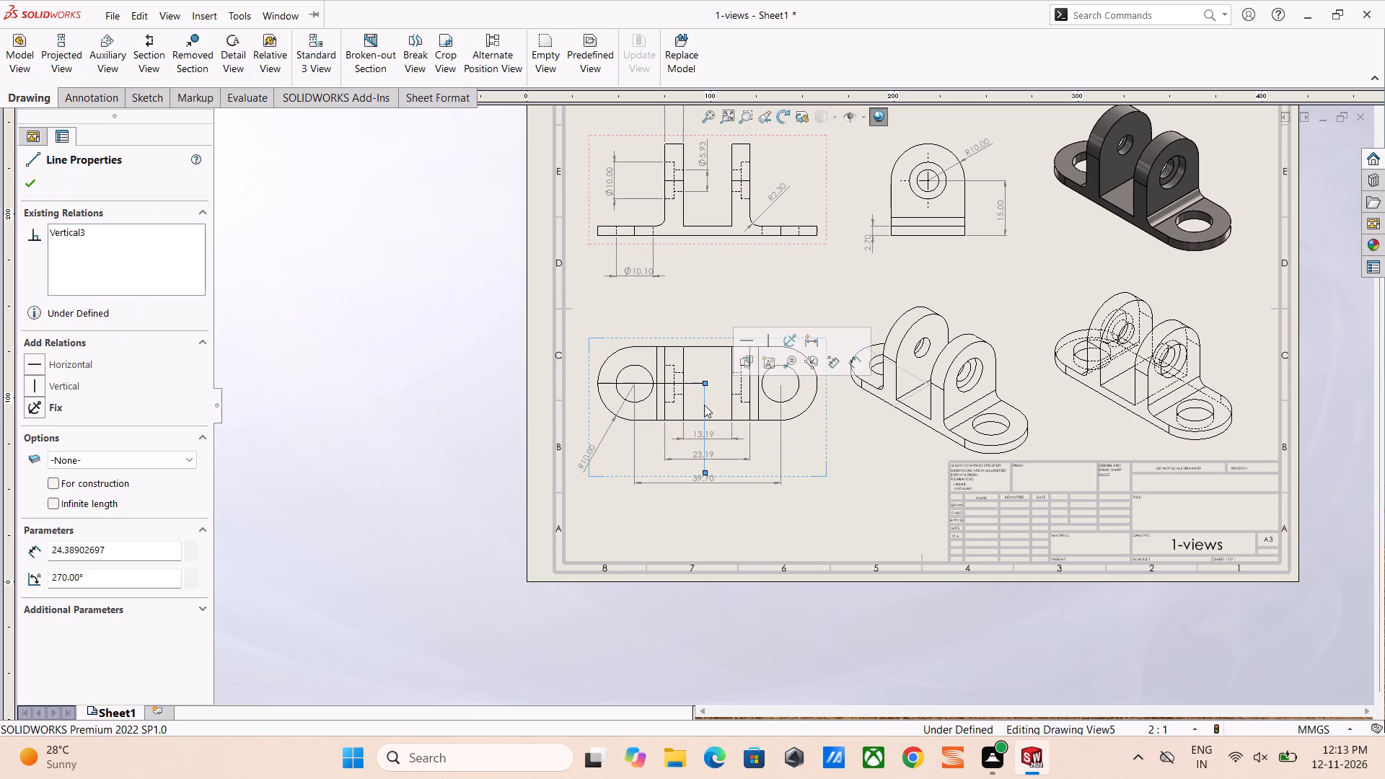
{"action": "key", "text": "Delete"}
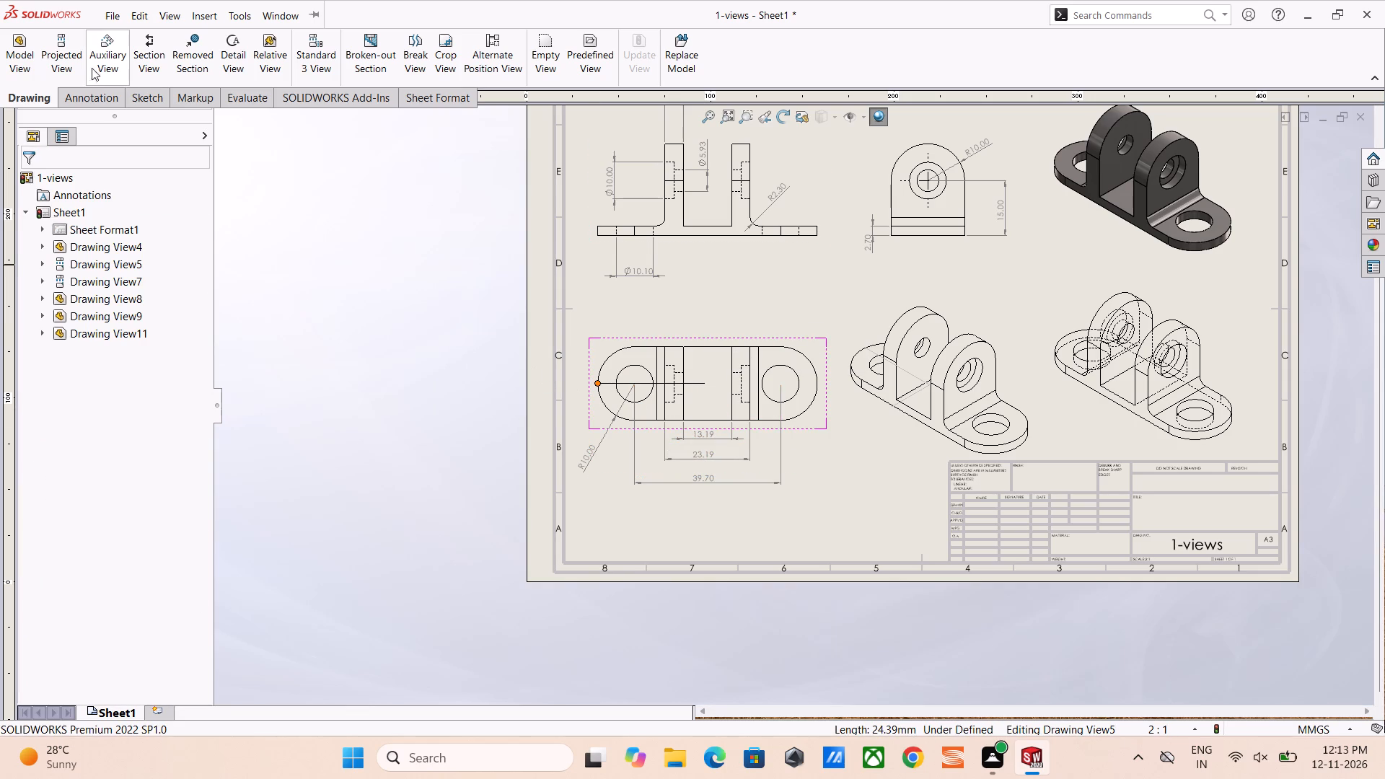
Create a partial section view along the horizontal sketched line of the top view and place it below that view.
{"action": "left_click", "coordinate": [669, 385]}
{"action": "left_click", "coordinate": [154, 63]}
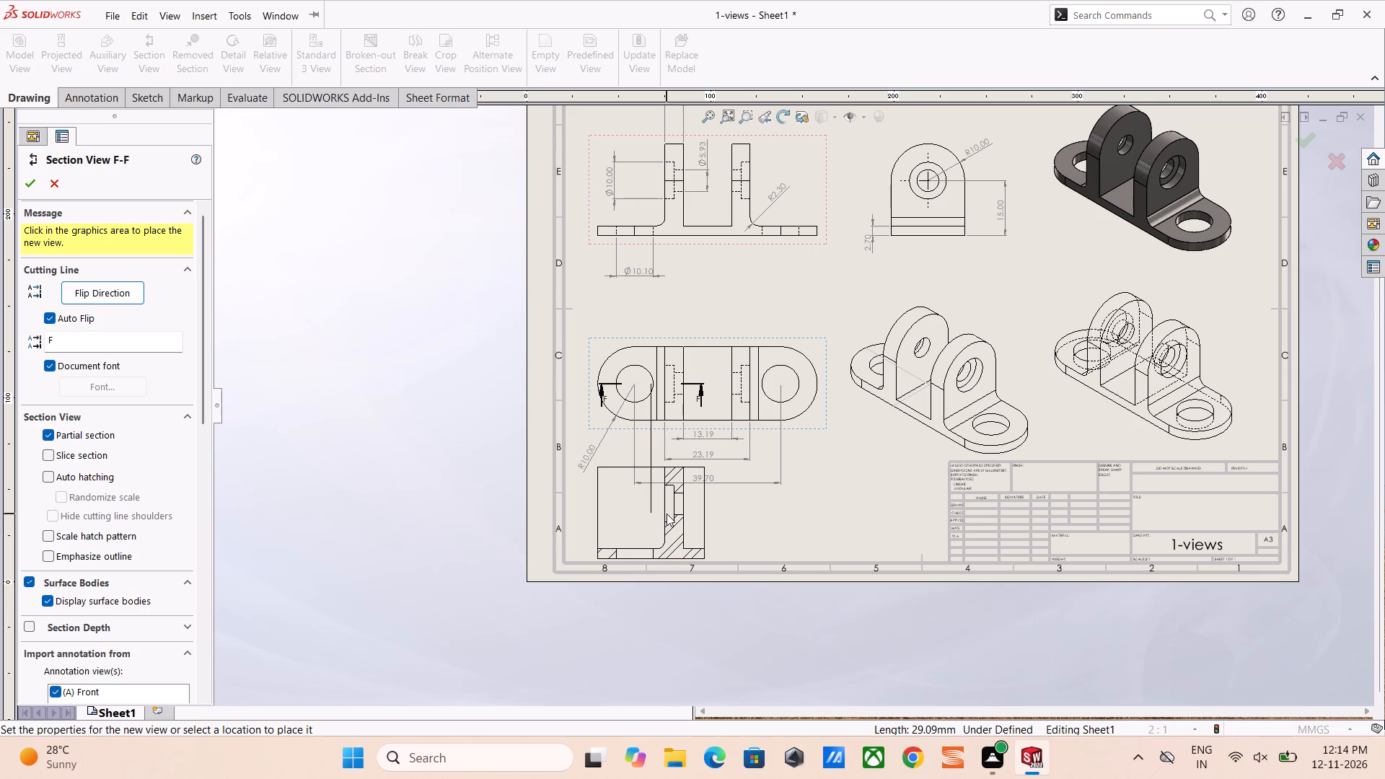
{"action": "left_click", "coordinate": [667, 514]}
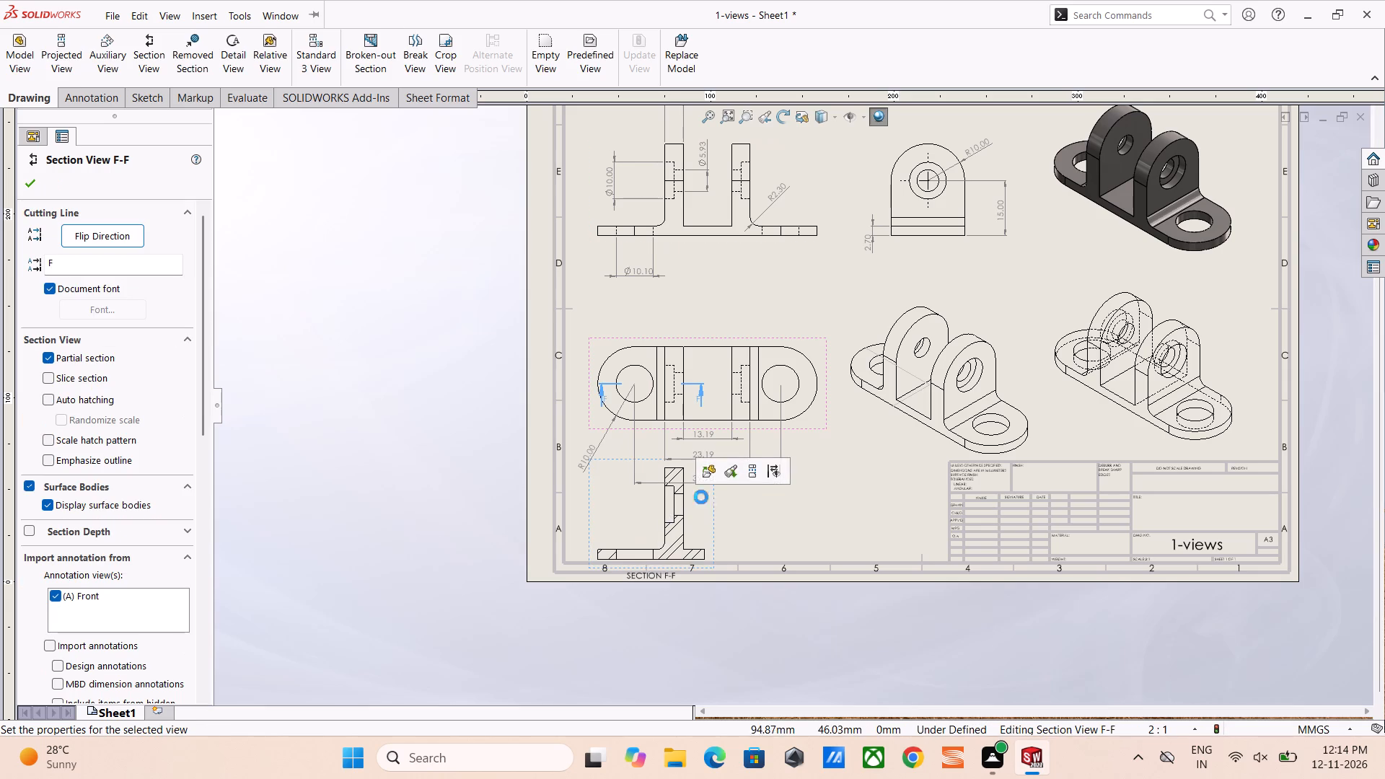
Move the new partial section view up onto the front view, overlaying its left half.
{"action": "left_click_drag", "start_coordinate": [713, 521], "coordinate": [711, 409]}
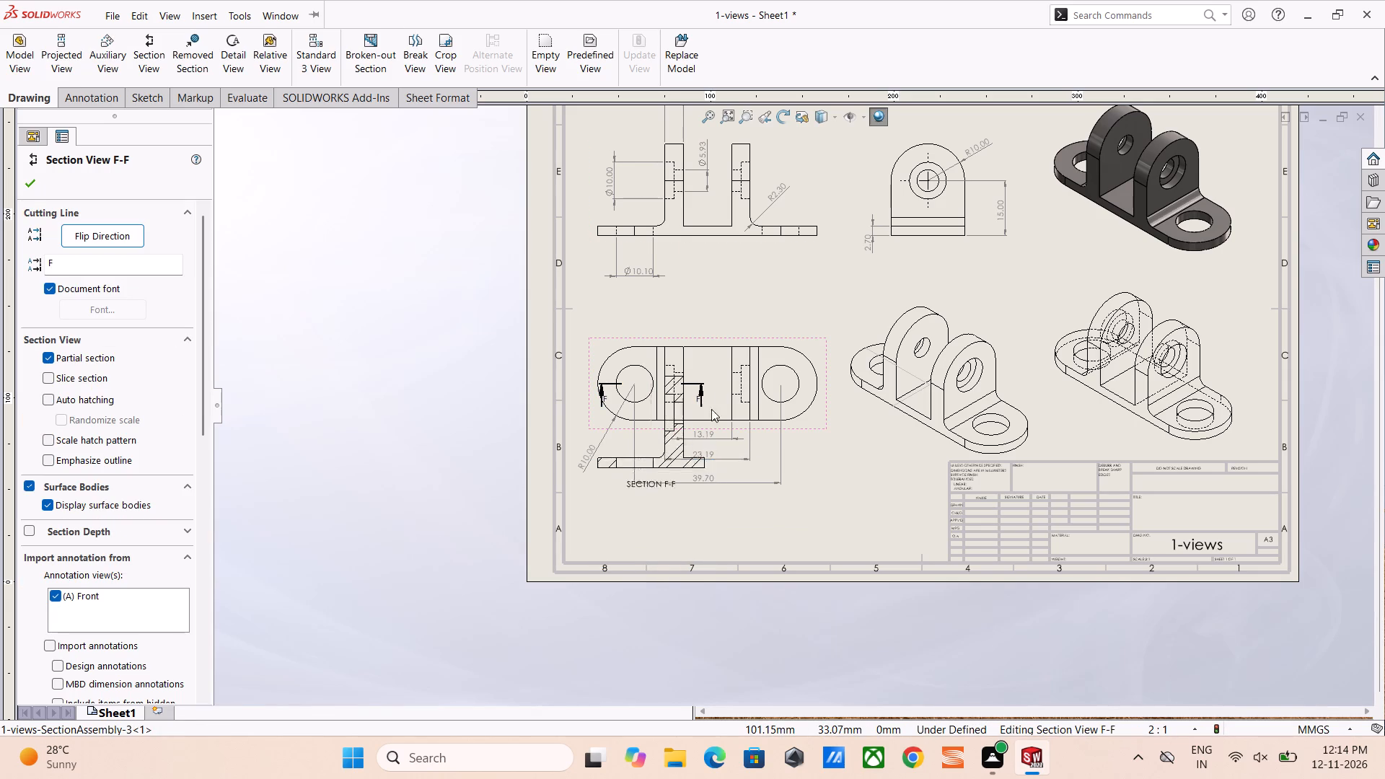
{"action": "left_click_drag", "start_coordinate": [711, 409], "coordinate": [719, 198]}
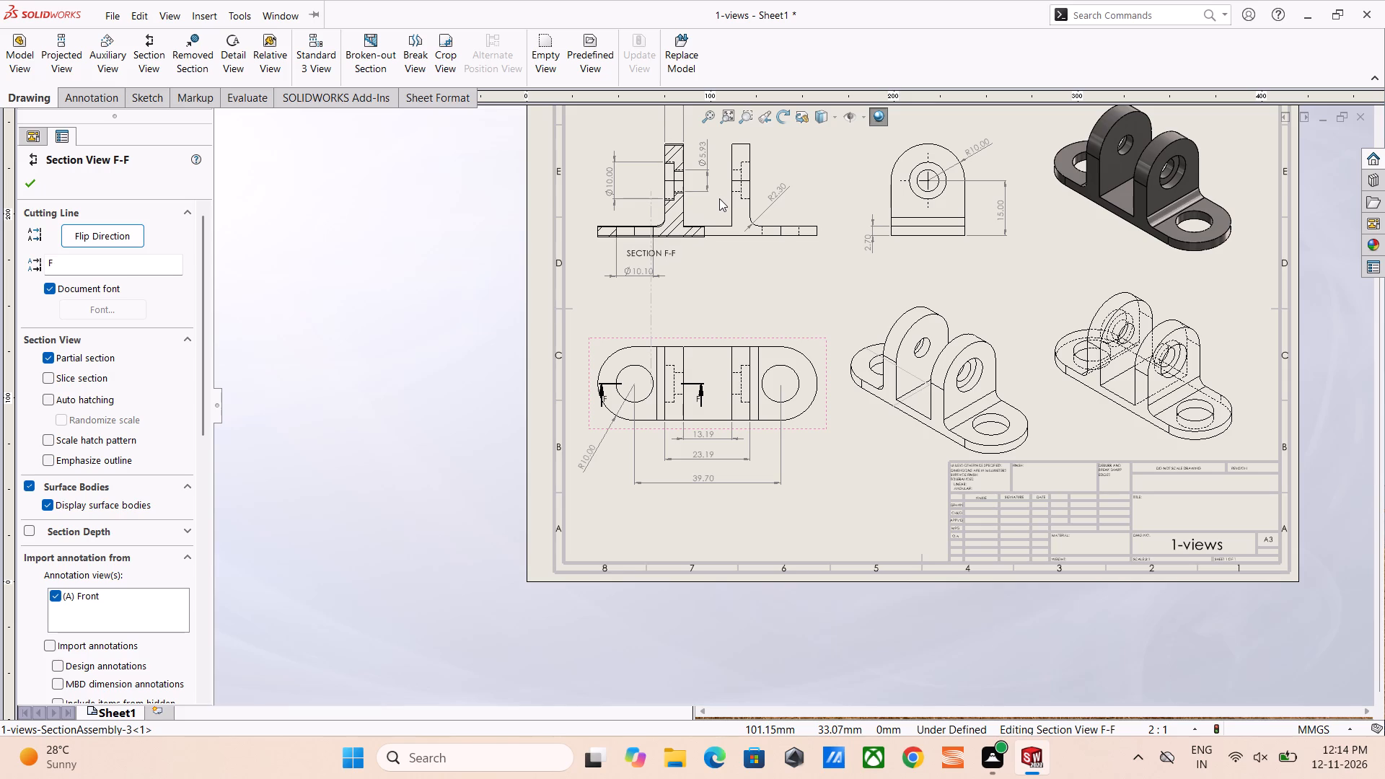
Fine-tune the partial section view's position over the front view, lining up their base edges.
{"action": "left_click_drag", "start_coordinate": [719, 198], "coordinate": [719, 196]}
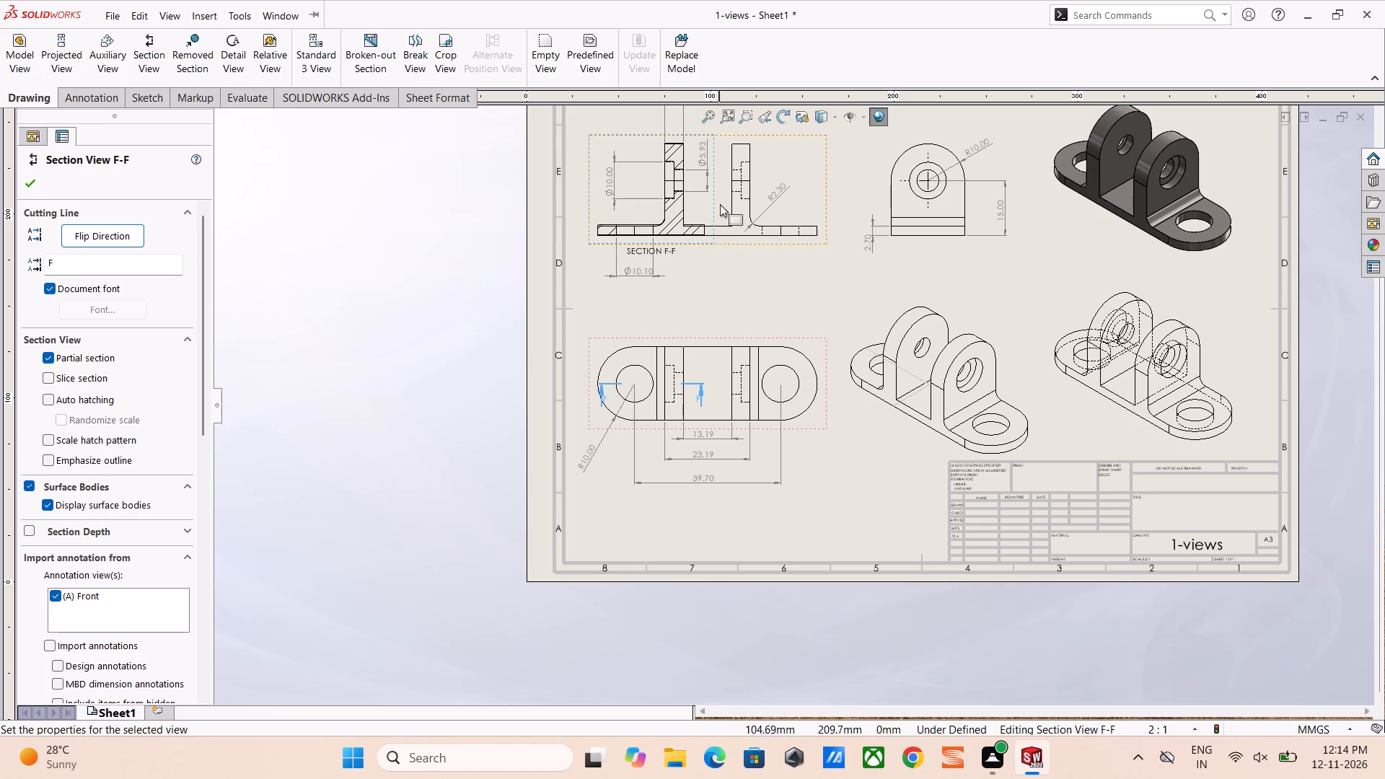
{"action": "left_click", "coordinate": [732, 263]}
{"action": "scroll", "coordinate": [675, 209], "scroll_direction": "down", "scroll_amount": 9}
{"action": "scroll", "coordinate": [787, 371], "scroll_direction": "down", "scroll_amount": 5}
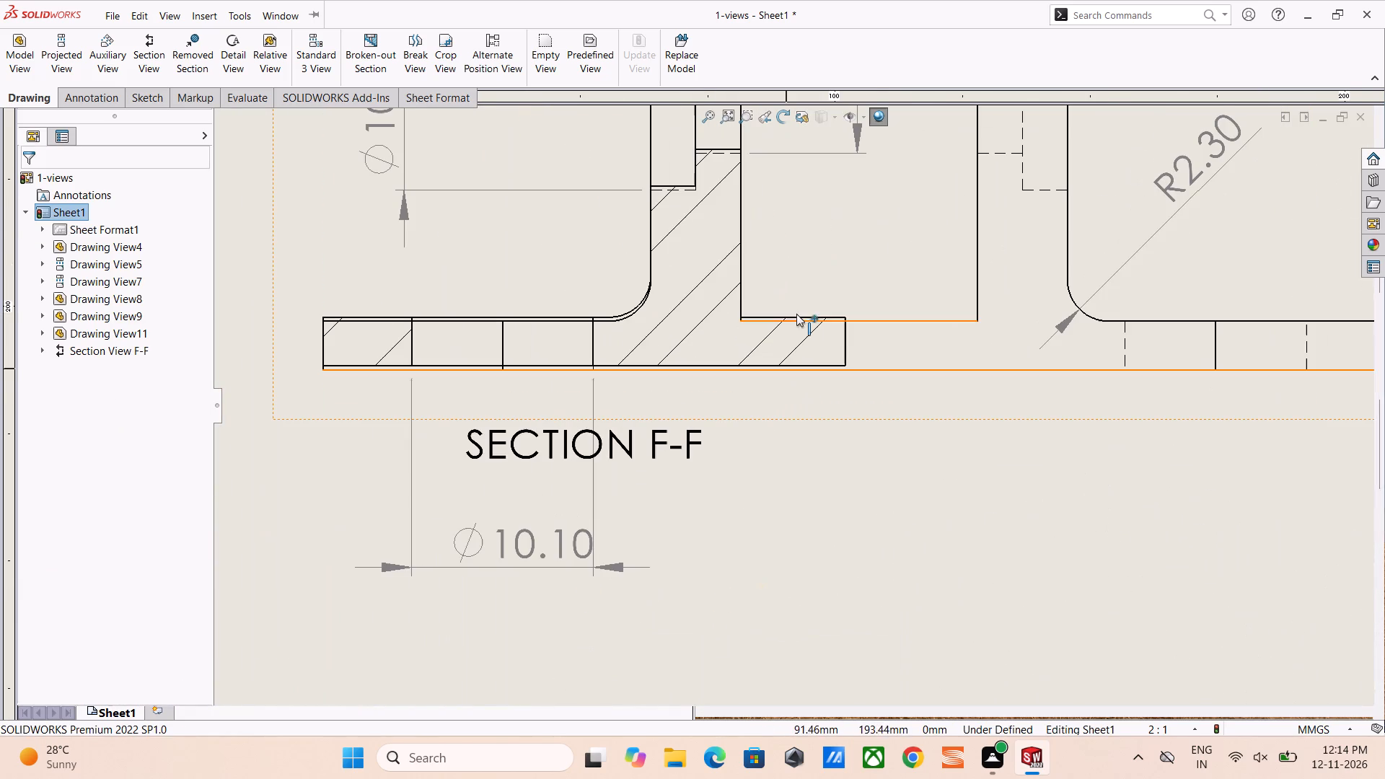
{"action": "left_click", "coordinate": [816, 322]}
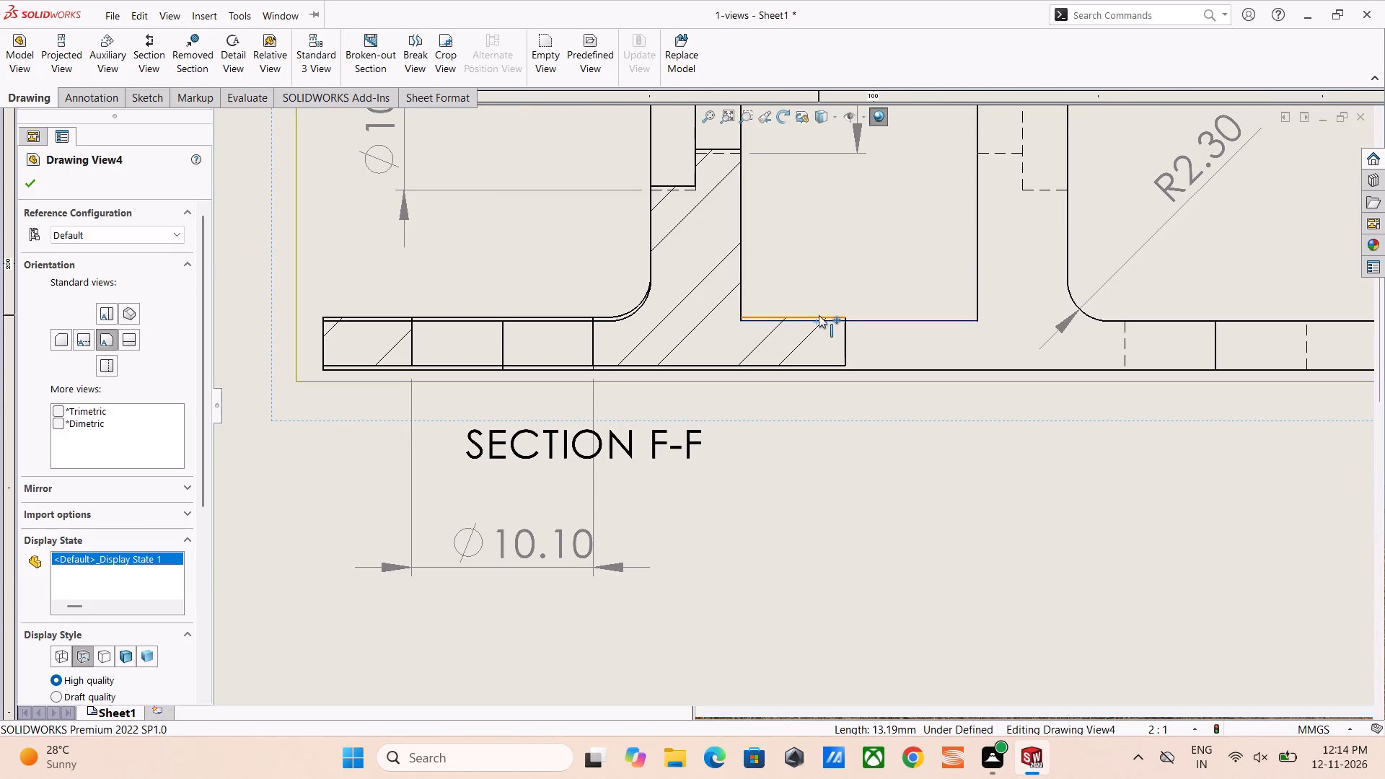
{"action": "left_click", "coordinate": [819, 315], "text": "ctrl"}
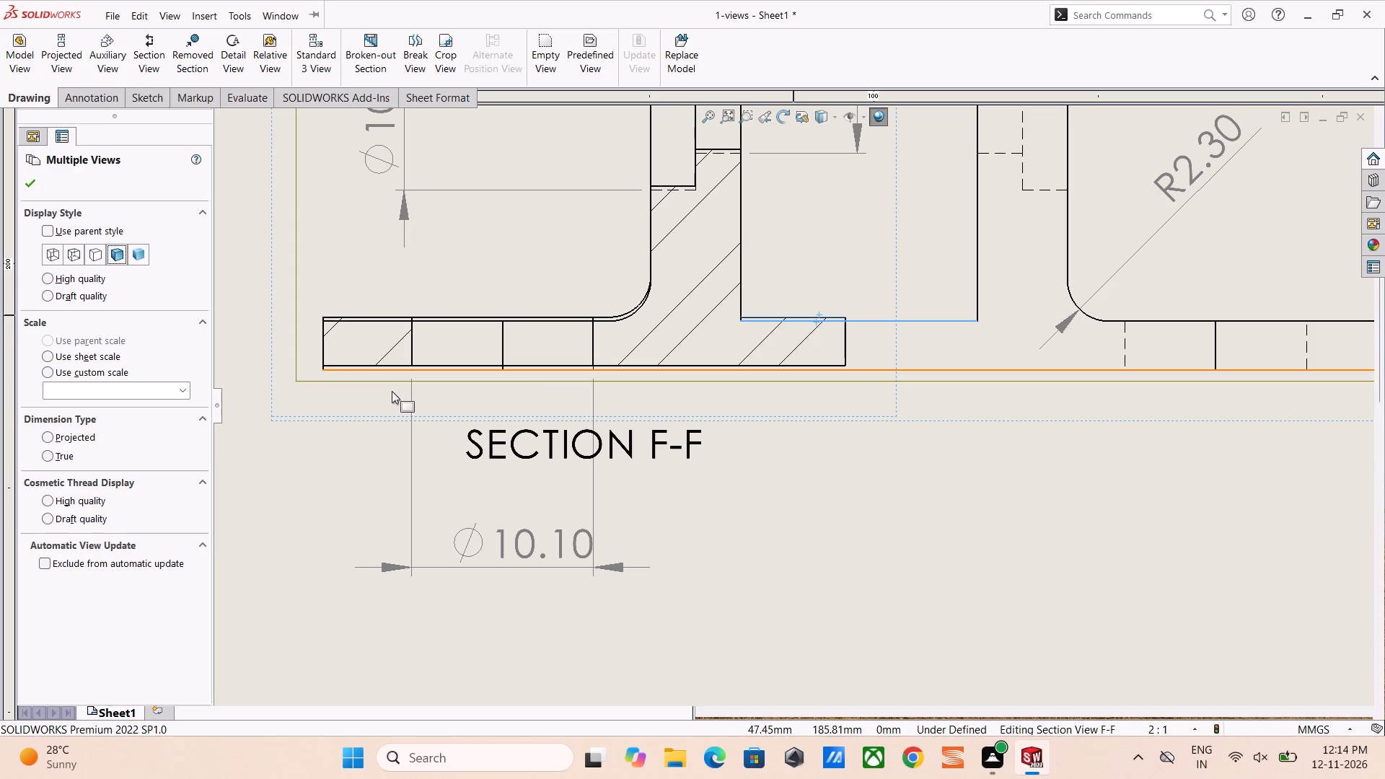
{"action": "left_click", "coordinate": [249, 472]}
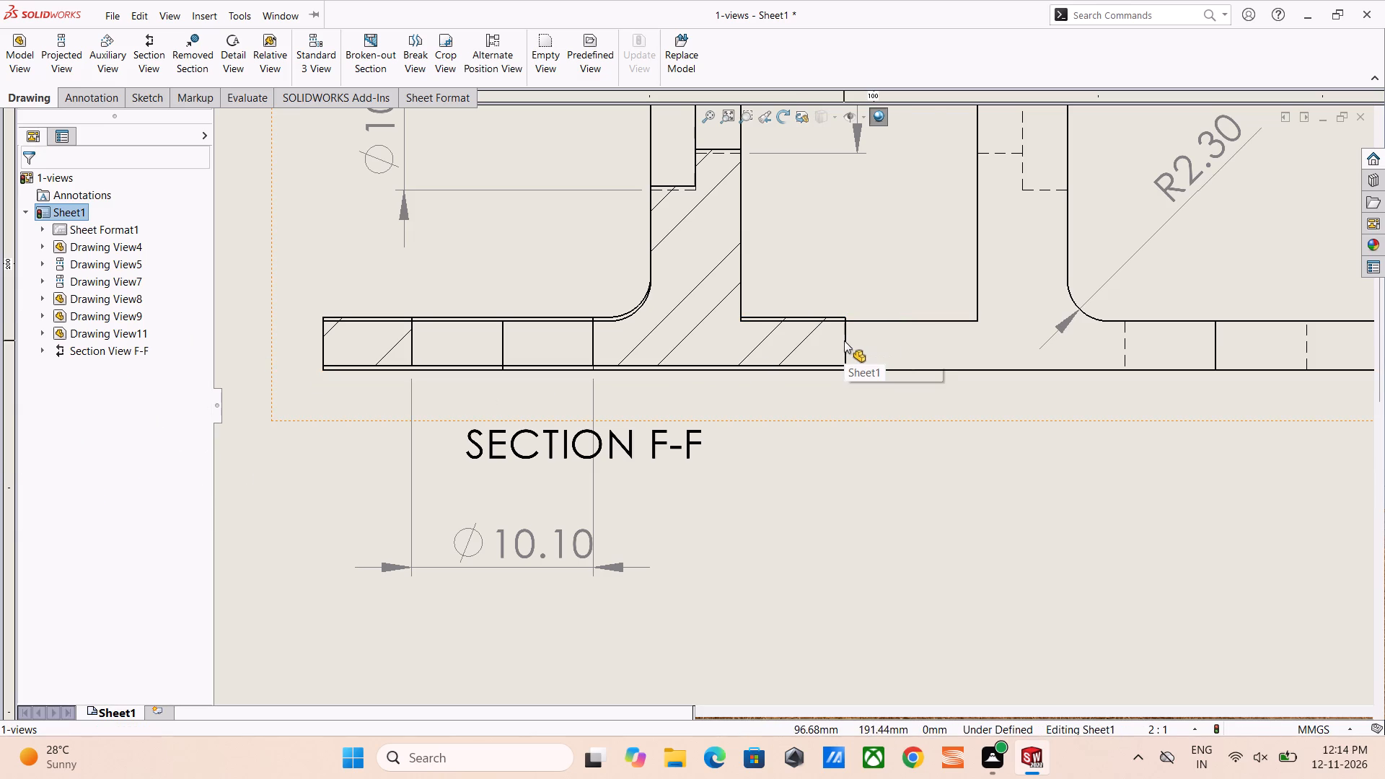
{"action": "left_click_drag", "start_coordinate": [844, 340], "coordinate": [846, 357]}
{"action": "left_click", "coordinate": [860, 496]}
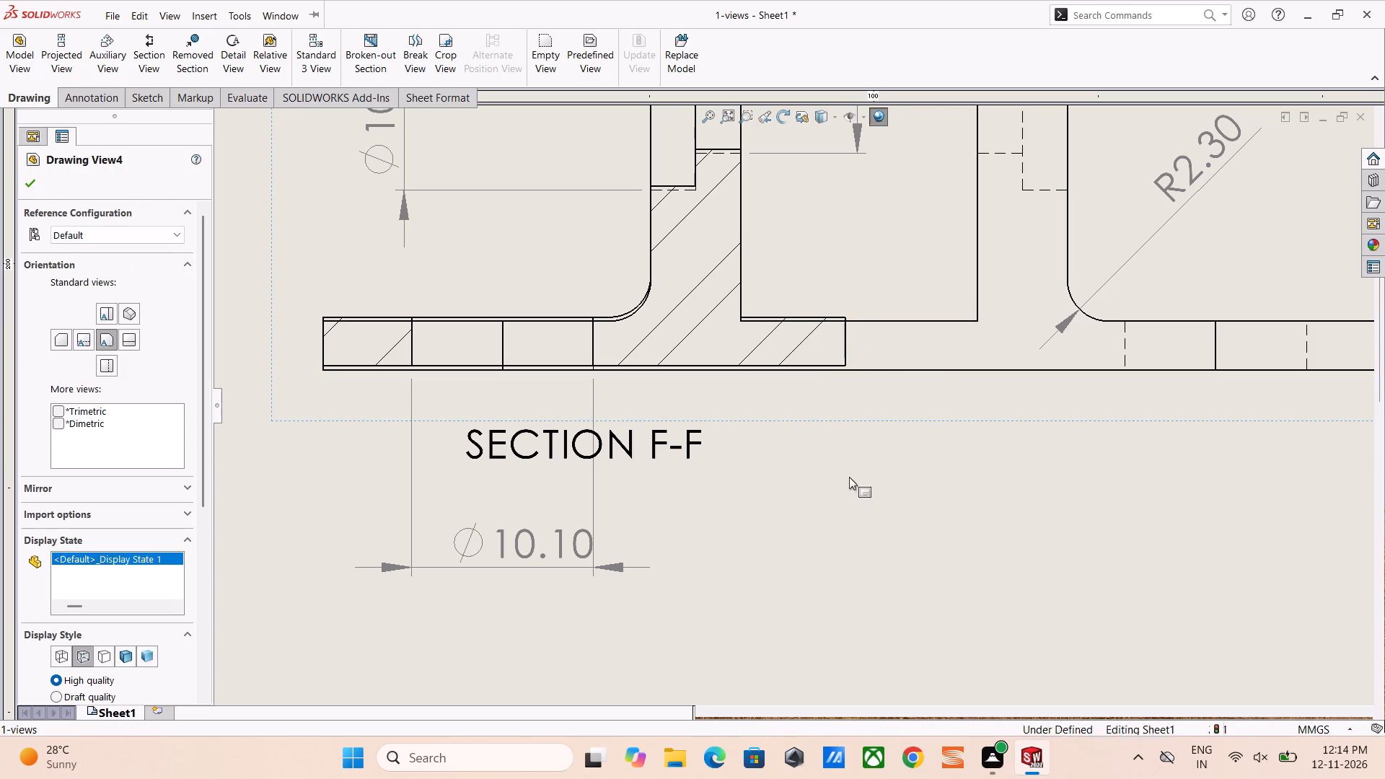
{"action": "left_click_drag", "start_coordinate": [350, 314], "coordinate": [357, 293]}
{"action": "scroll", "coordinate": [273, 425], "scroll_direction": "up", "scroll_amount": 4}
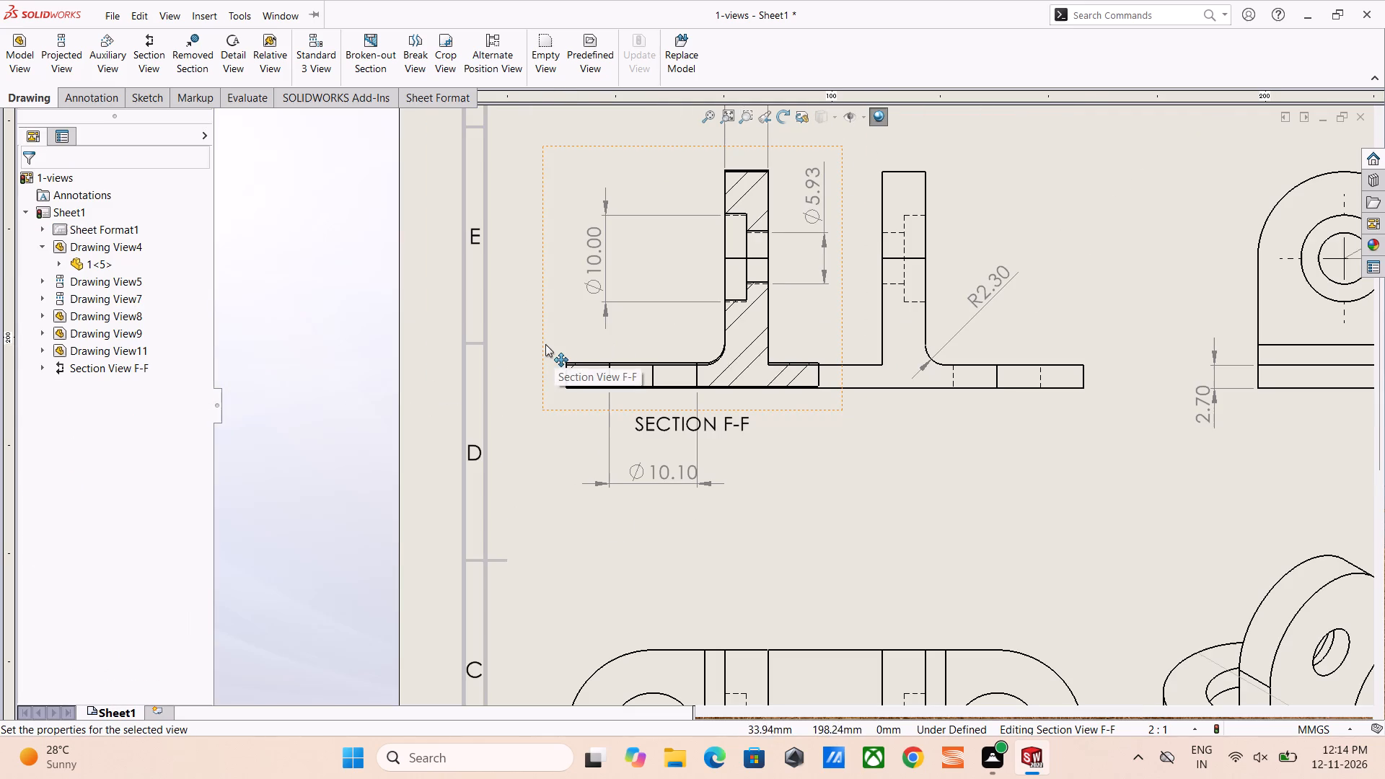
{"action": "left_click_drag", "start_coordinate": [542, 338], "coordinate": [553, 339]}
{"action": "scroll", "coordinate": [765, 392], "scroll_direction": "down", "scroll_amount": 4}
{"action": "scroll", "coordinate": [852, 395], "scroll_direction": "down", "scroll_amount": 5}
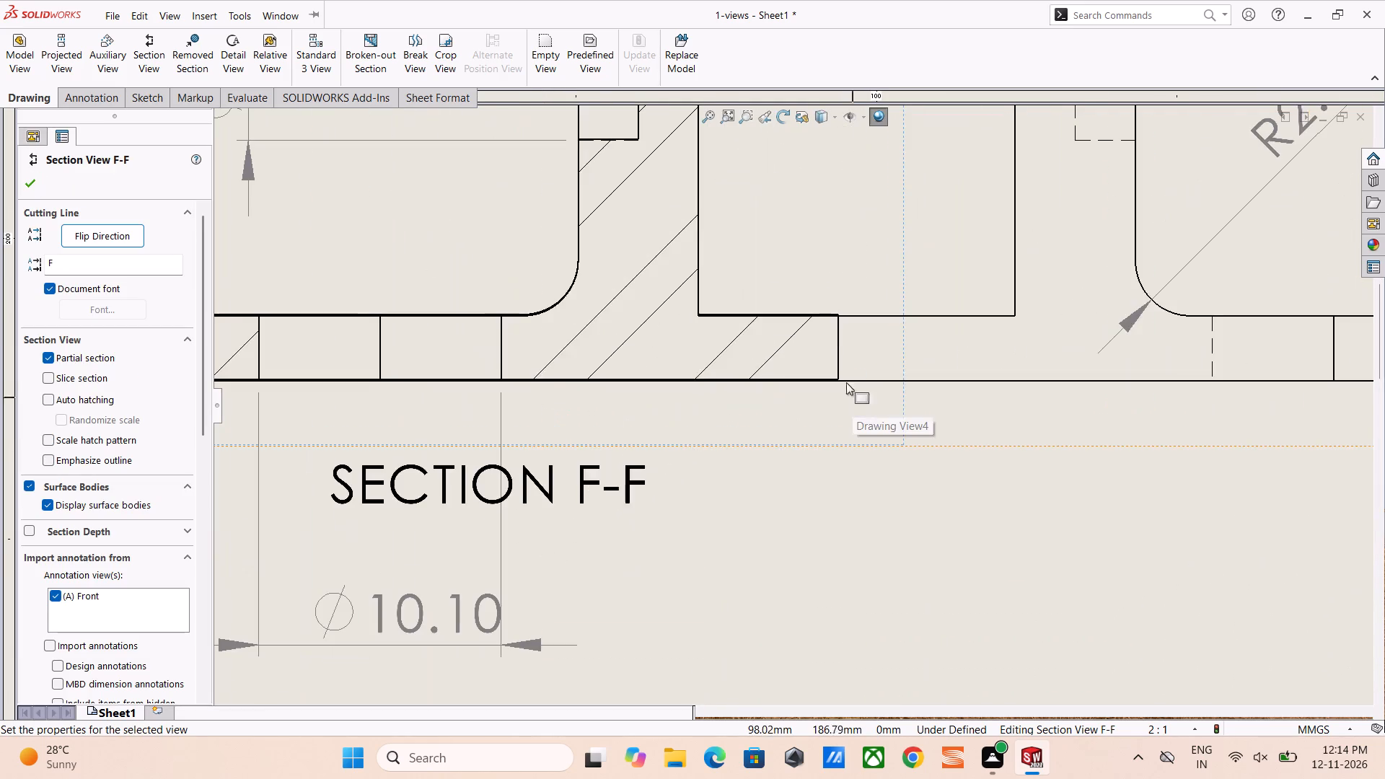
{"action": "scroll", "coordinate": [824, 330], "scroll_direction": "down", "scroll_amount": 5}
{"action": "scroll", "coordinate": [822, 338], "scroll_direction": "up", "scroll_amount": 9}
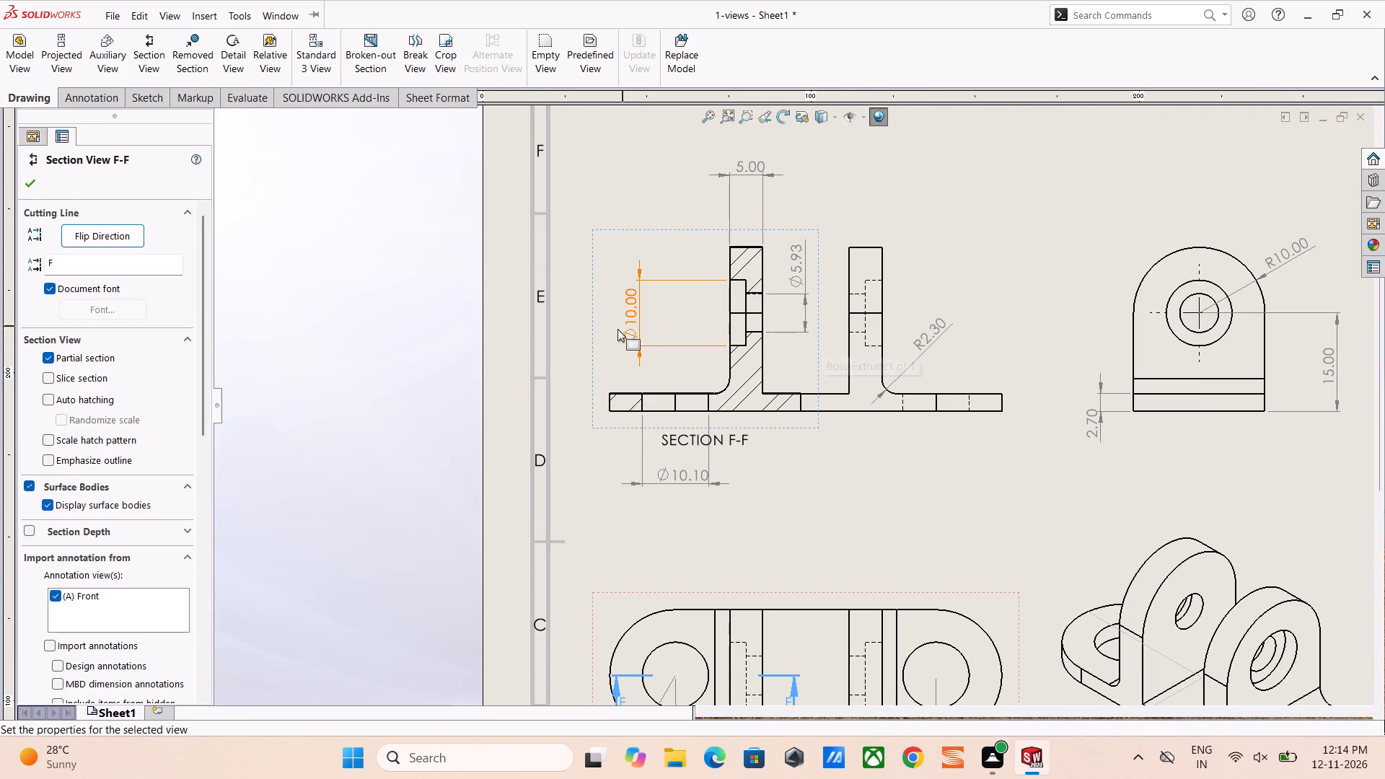
Move section view F-F down off the front view into the space between the front and top views.
{"action": "left_click_drag", "start_coordinate": [594, 343], "coordinate": [581, 418]}
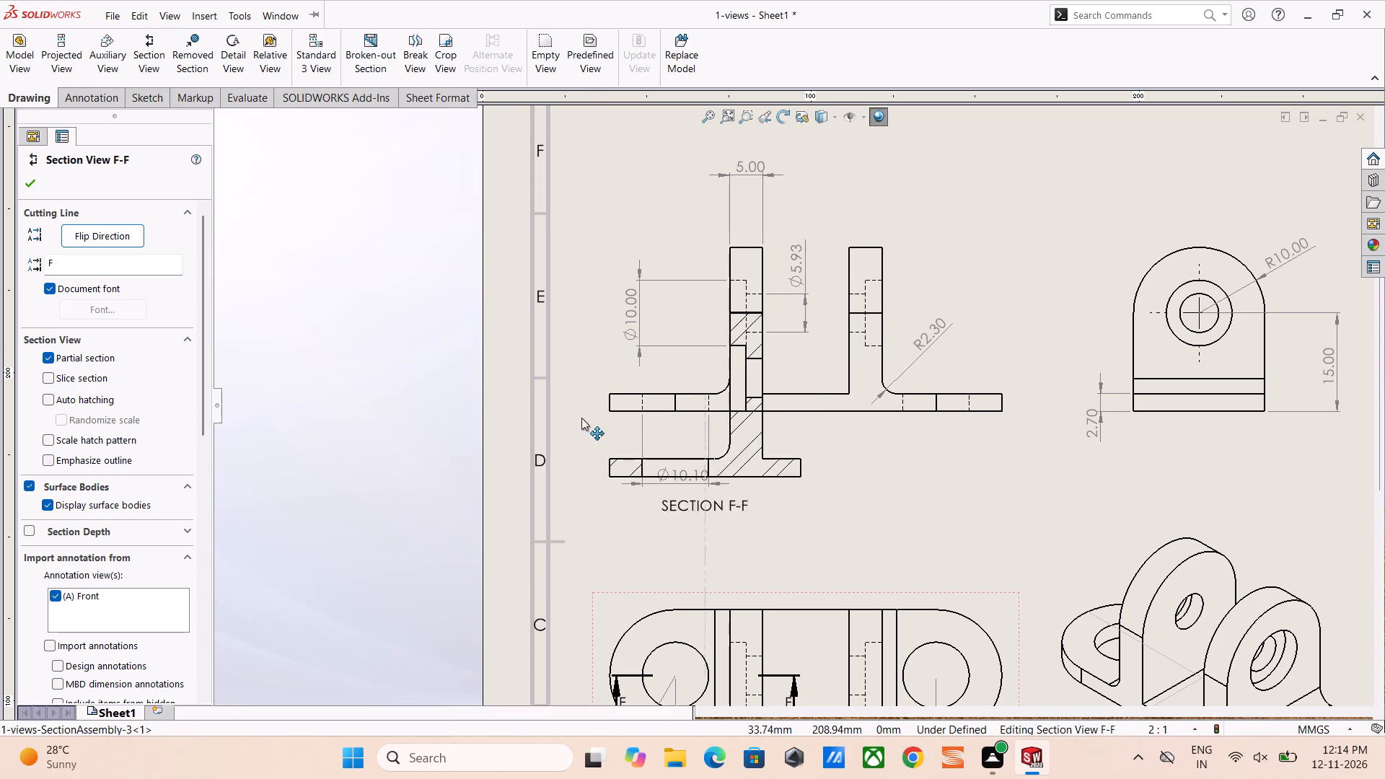
{"action": "left_click_drag", "start_coordinate": [581, 418], "coordinate": [566, 514]}
{"action": "scroll", "coordinate": [980, 536], "scroll_direction": "up", "scroll_amount": 3}
{"action": "scroll", "coordinate": [897, 483], "scroll_direction": "down", "scroll_amount": 5}
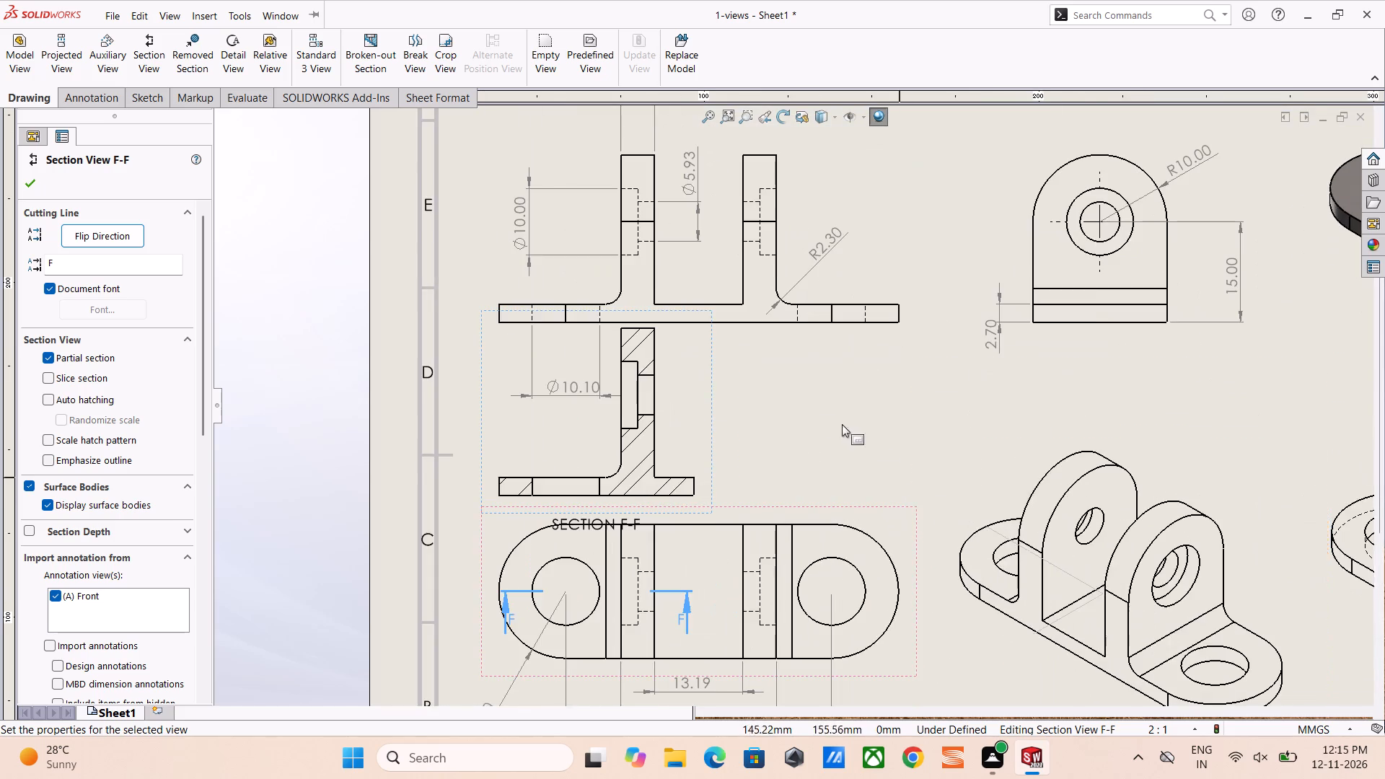
{"action": "scroll", "coordinate": [789, 405], "scroll_direction": "down", "scroll_amount": 2}
{"action": "scroll", "coordinate": [669, 439], "scroll_direction": "up", "scroll_amount": 2}
{"action": "scroll", "coordinate": [716, 418], "scroll_direction": "down", "scroll_amount": 2}
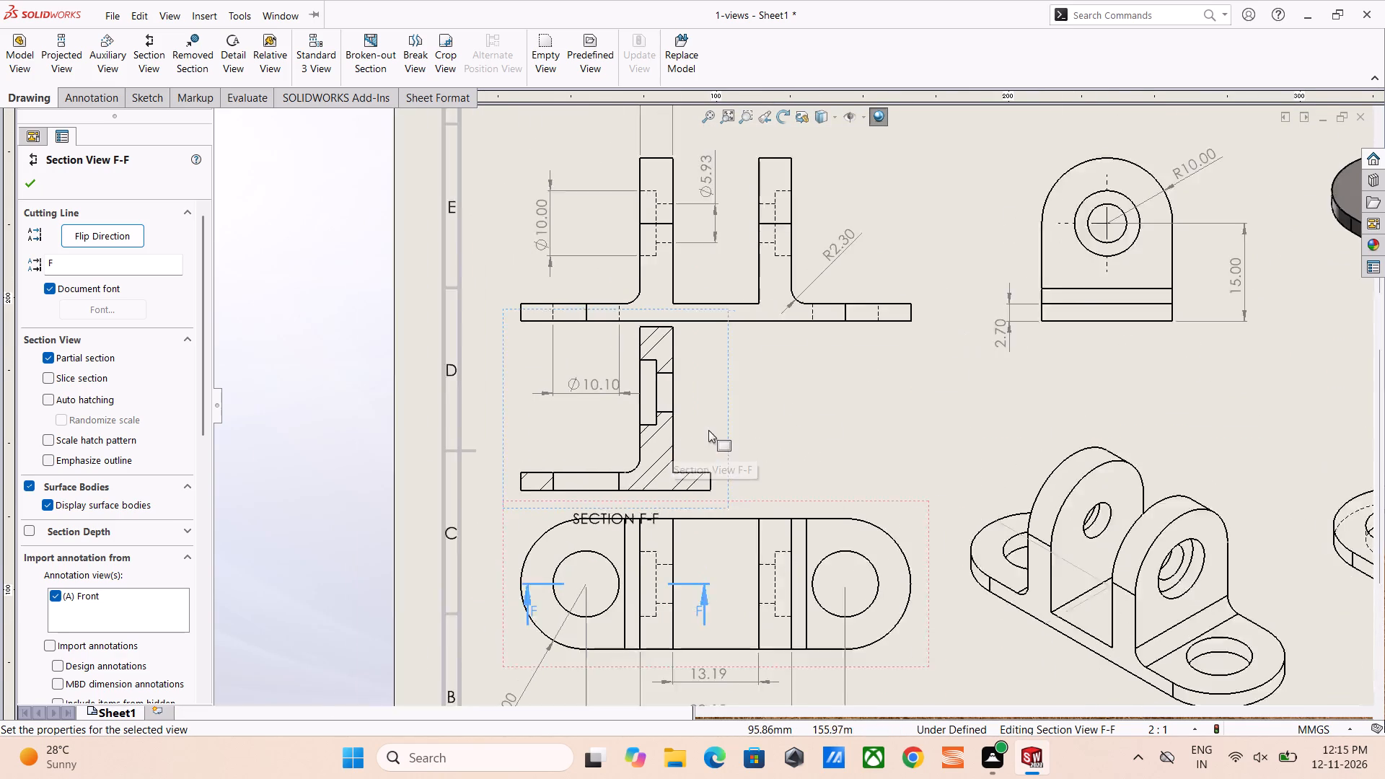
{"action": "scroll", "coordinate": [708, 430], "scroll_direction": "down", "scroll_amount": 1}
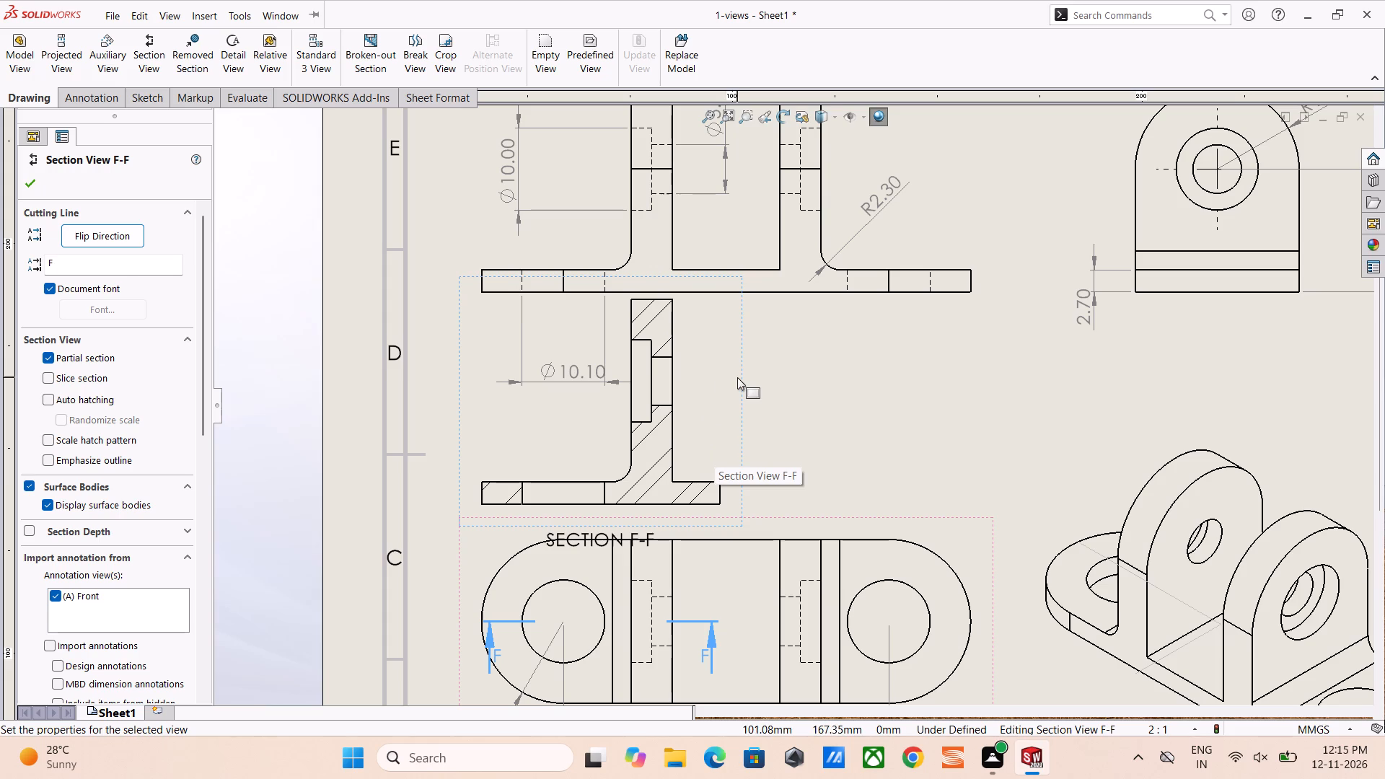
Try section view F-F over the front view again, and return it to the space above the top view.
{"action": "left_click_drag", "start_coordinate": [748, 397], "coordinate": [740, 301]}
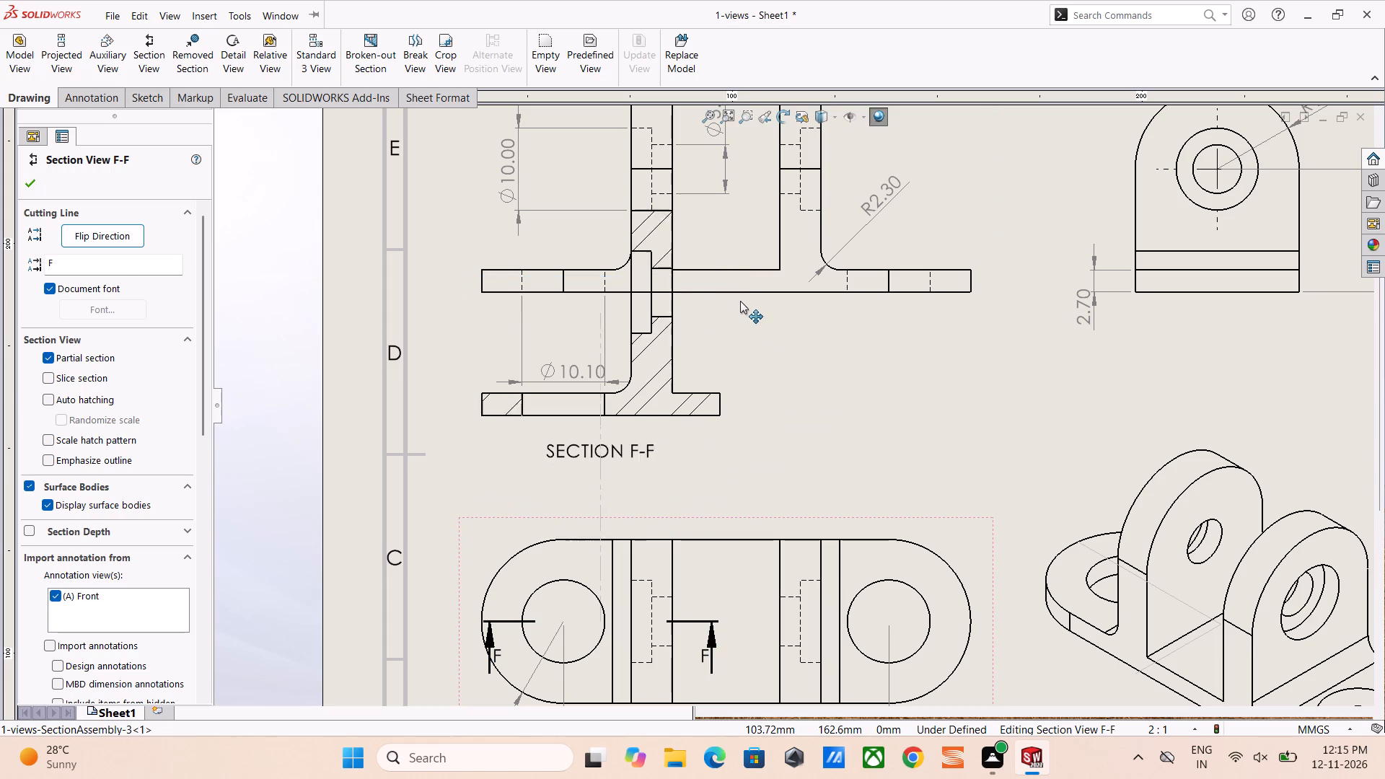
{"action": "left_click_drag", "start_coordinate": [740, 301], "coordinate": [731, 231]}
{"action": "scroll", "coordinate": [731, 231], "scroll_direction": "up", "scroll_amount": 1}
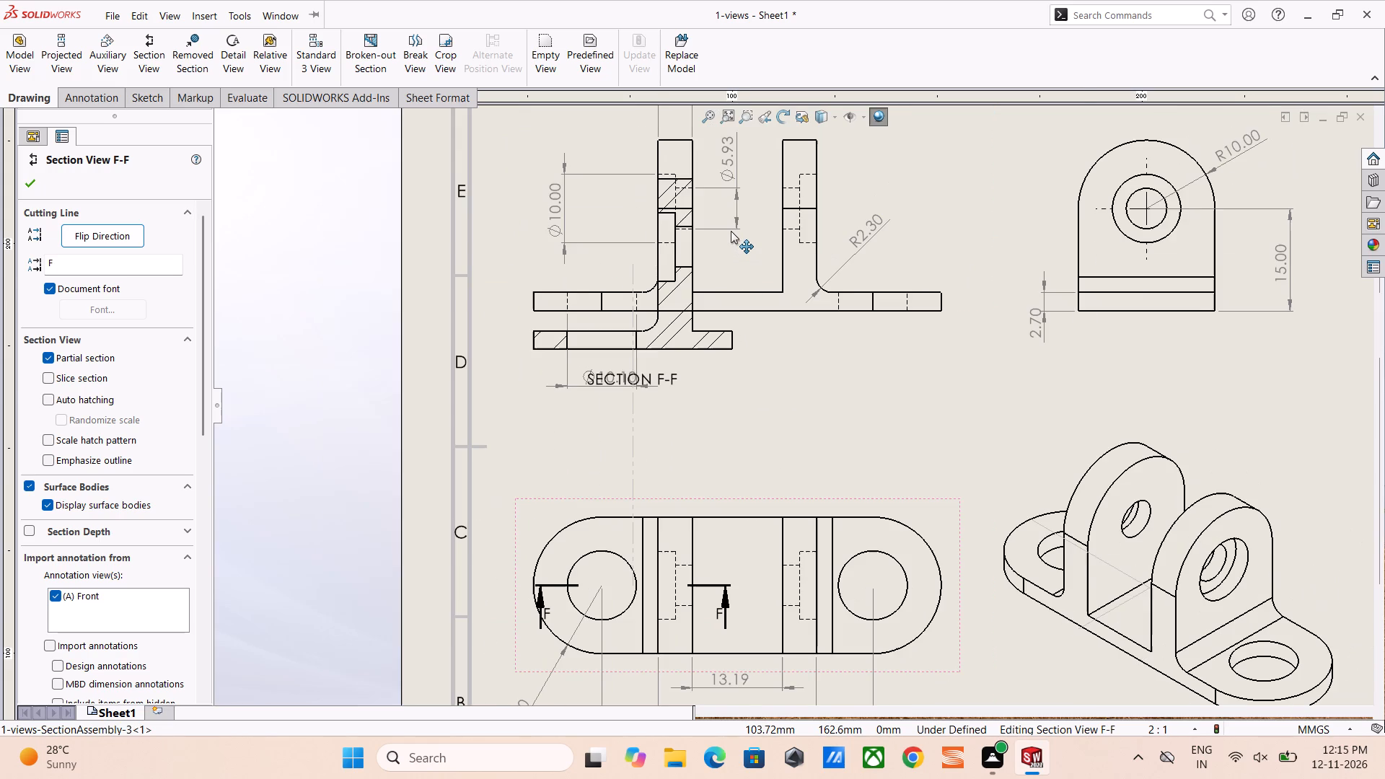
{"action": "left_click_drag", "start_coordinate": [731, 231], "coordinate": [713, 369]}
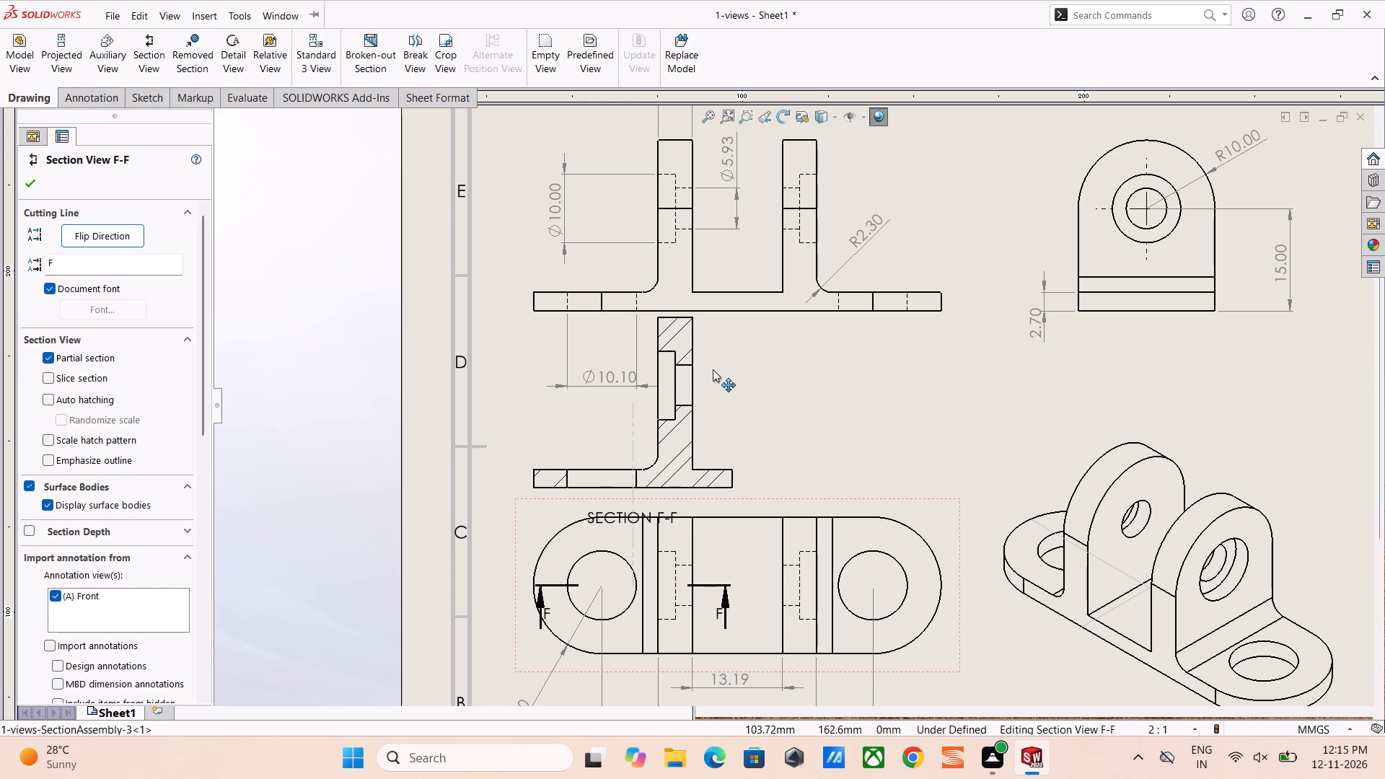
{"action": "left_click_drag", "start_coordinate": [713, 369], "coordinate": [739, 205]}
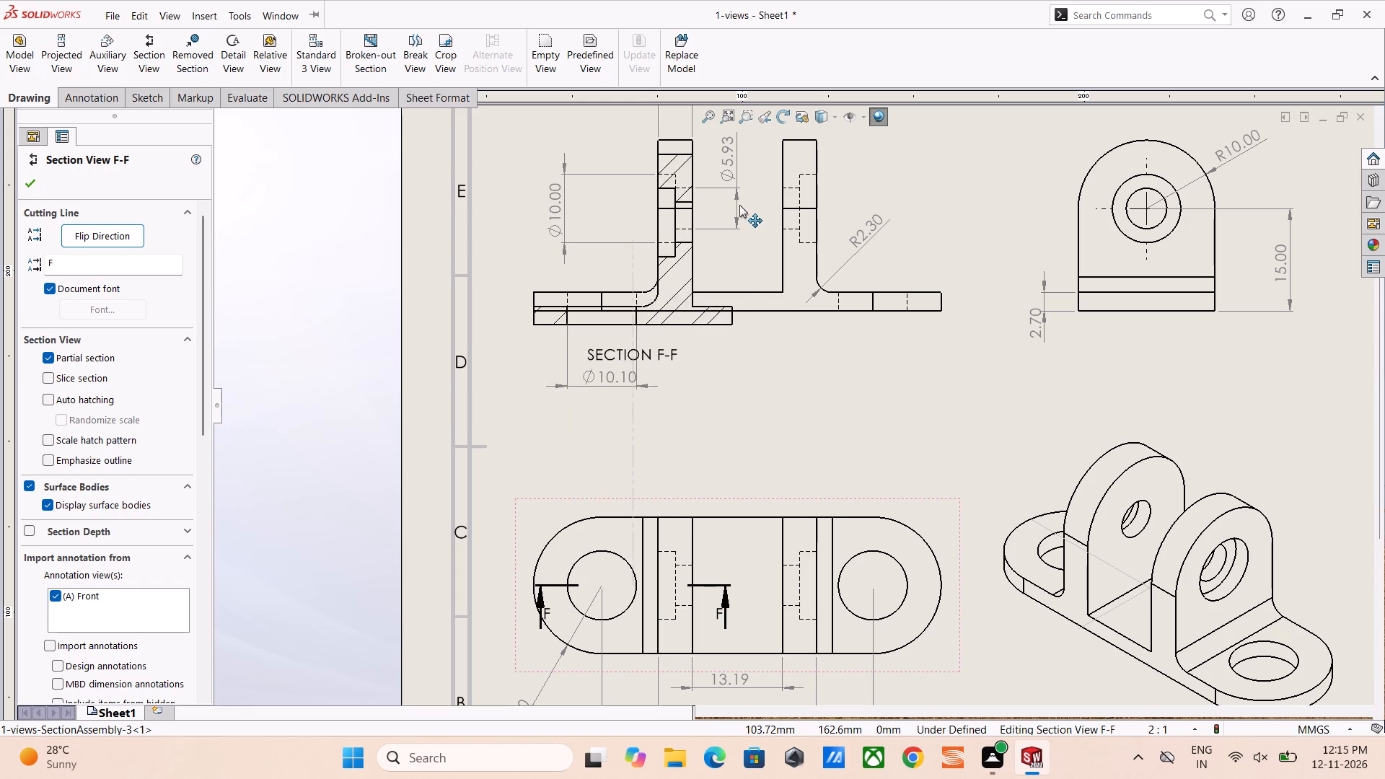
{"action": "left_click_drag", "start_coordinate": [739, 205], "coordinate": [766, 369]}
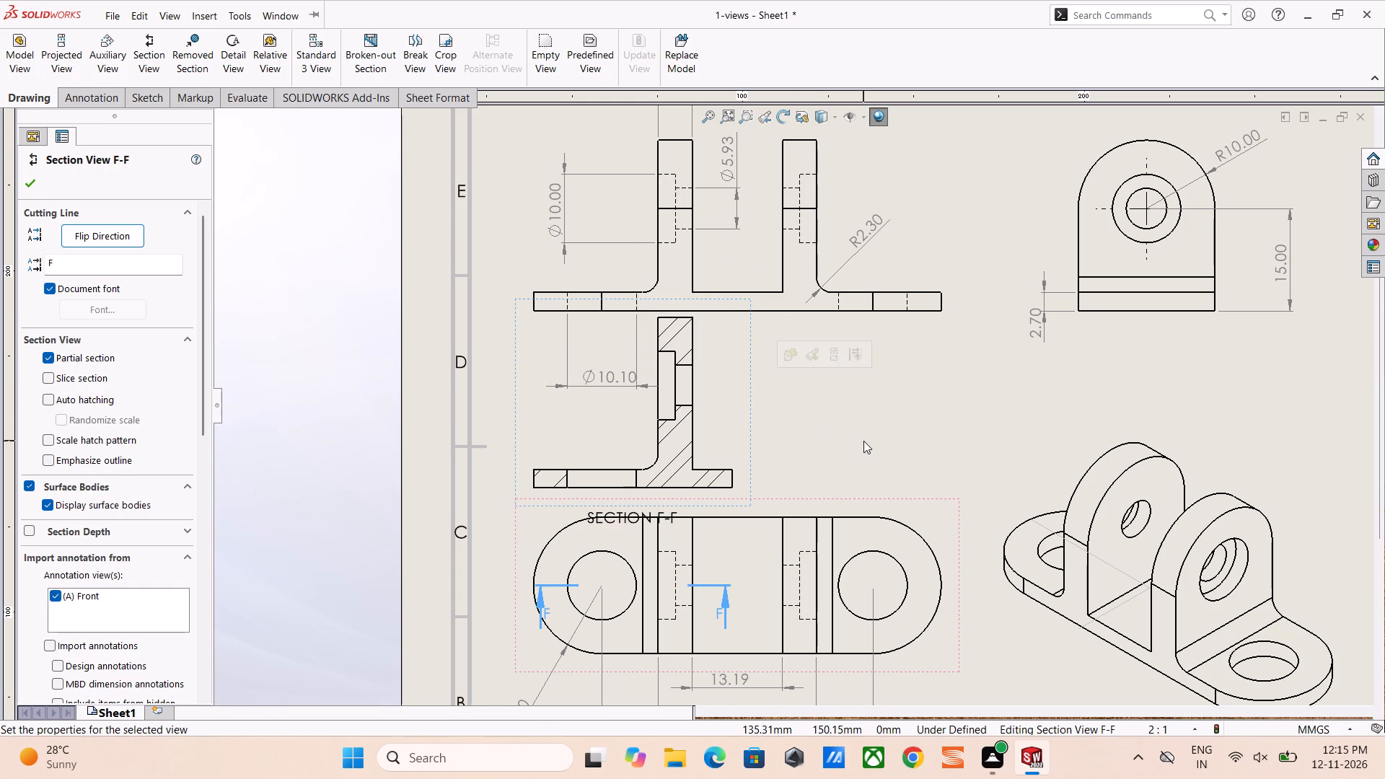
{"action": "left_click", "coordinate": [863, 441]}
Move the top view lower on the sheet and space section view F-F between it and the front view.
{"action": "scroll", "coordinate": [590, 336], "scroll_direction": "up", "scroll_amount": 3}
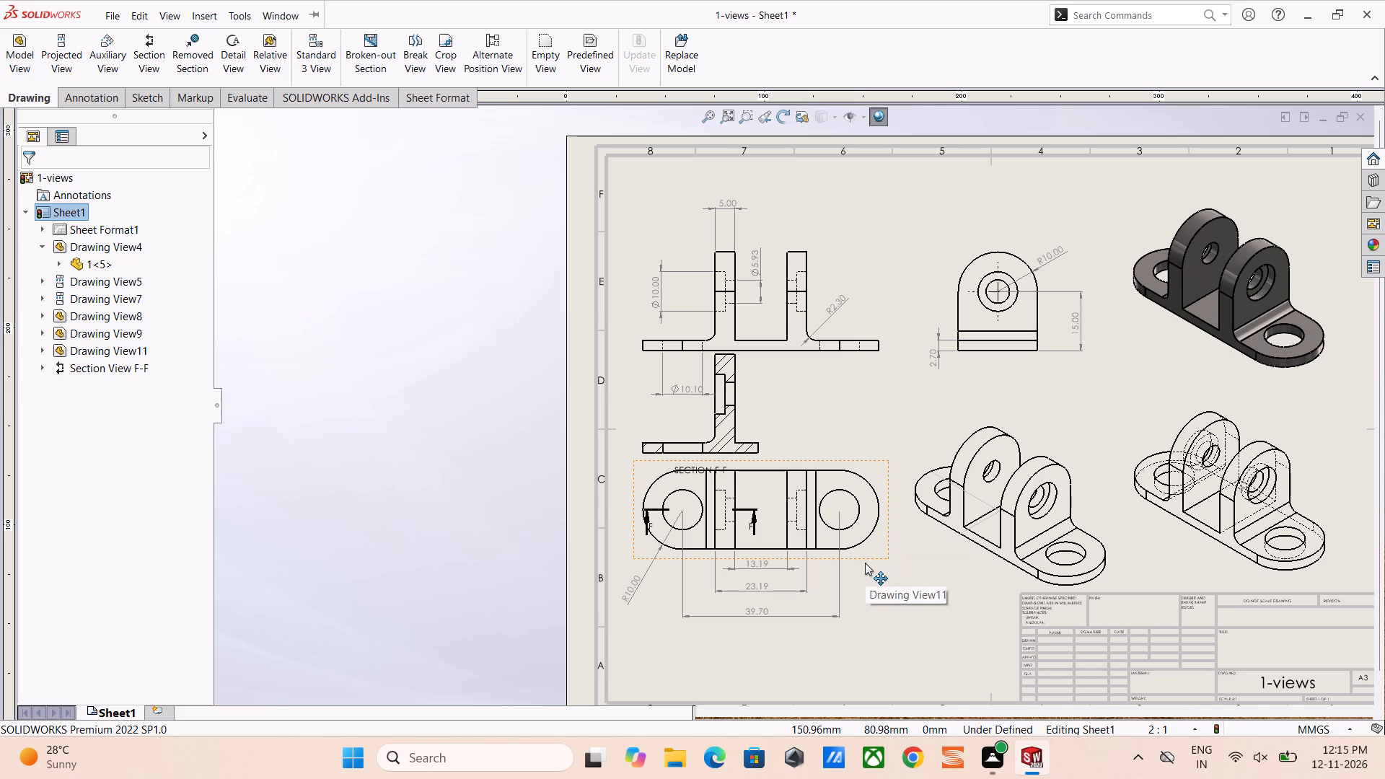
{"action": "left_click_drag", "start_coordinate": [864, 559], "coordinate": [870, 615]}
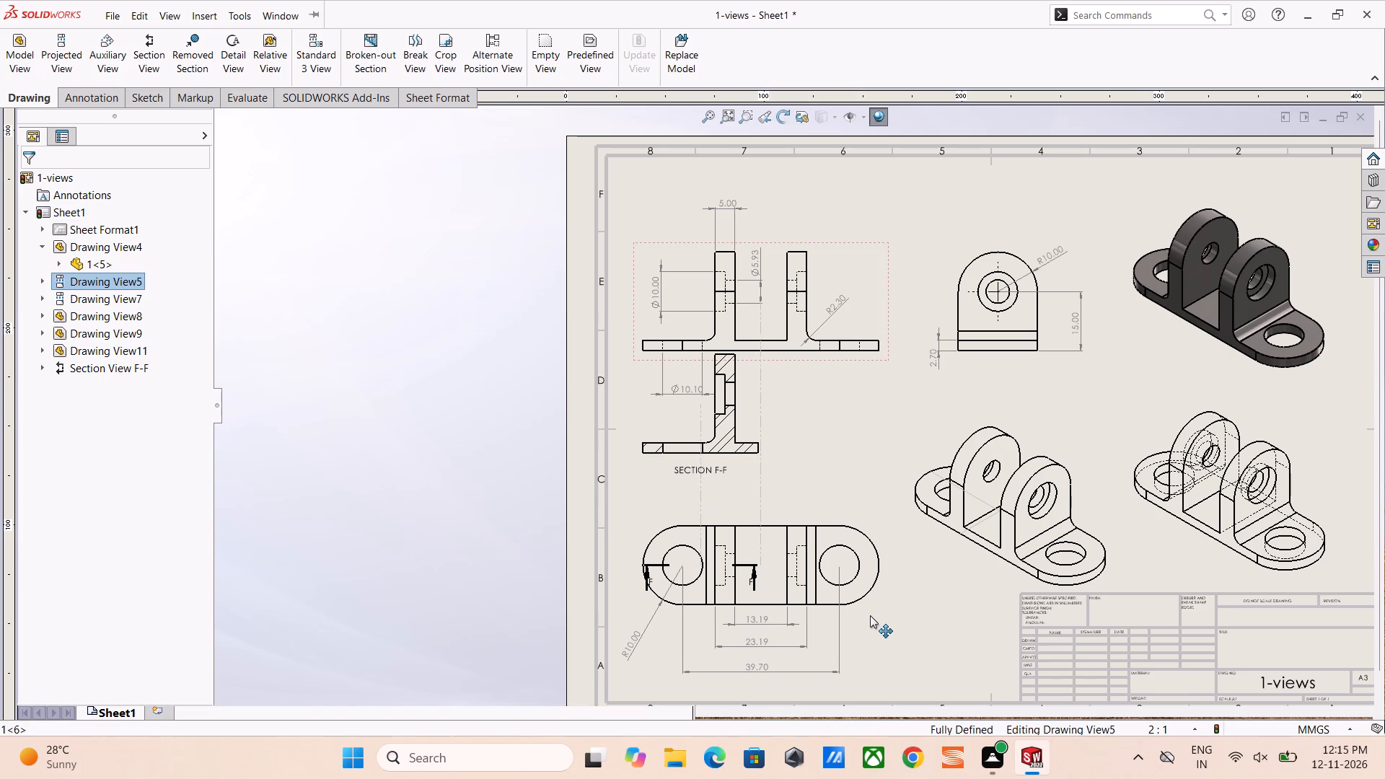
{"action": "left_click_drag", "start_coordinate": [870, 615], "coordinate": [870, 616]}
{"action": "left_click_drag", "start_coordinate": [769, 412], "coordinate": [773, 423]}
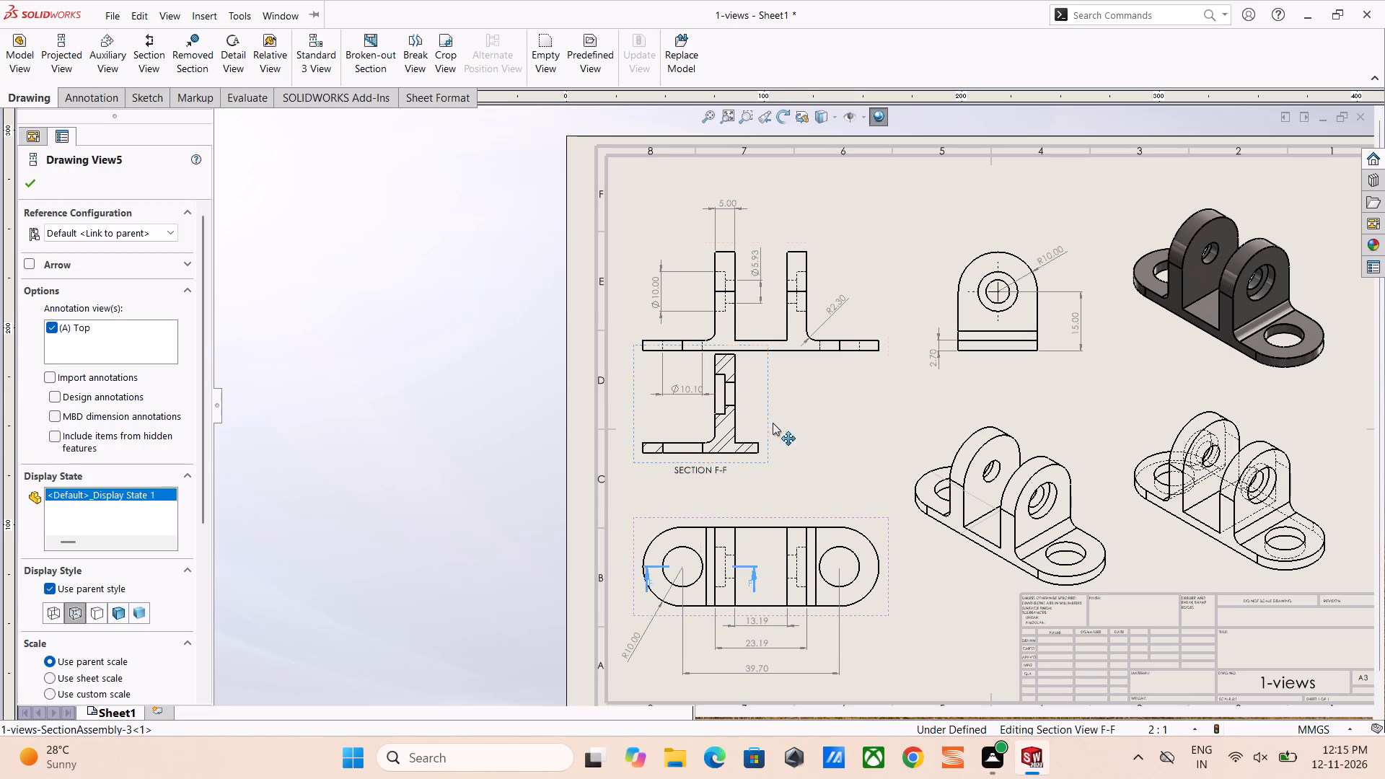
{"action": "left_click_drag", "start_coordinate": [773, 423], "coordinate": [773, 446]}
{"action": "left_click", "coordinate": [530, 306]}
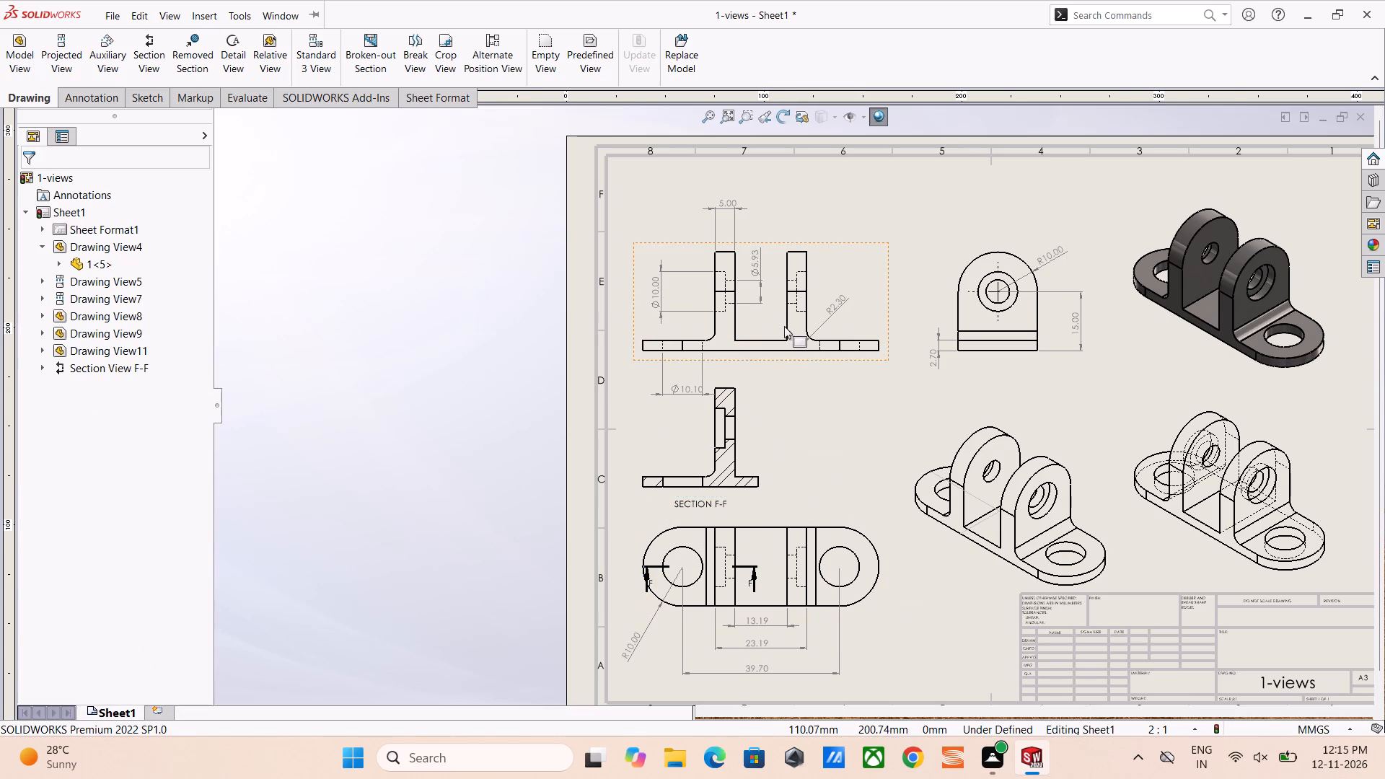
Shift the shaded, plain and hidden-line isometric views together slightly up and to the right on the sheet.
{"action": "scroll", "coordinate": [784, 326], "scroll_direction": "up", "scroll_amount": 3}
{"action": "scroll", "coordinate": [837, 421], "scroll_direction": "down", "scroll_amount": 4}
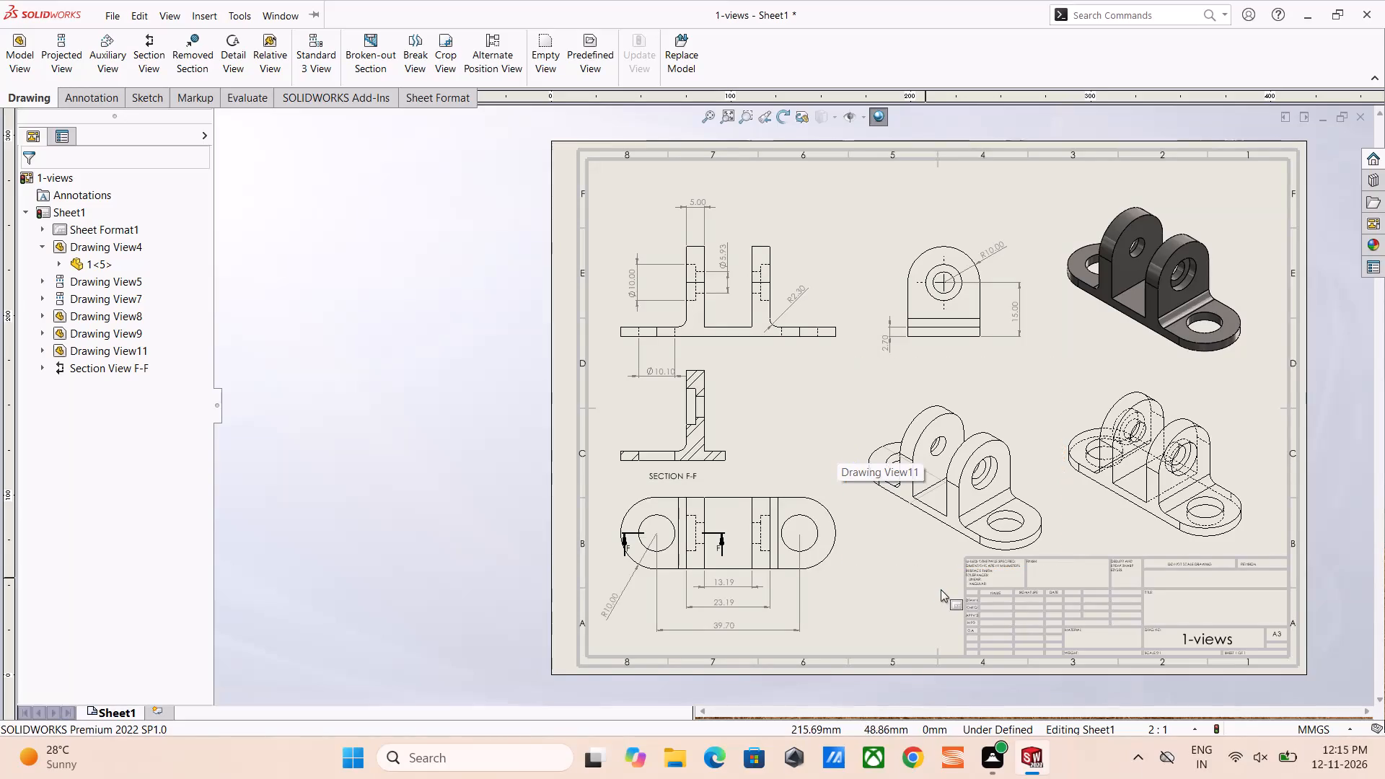
{"action": "scroll", "coordinate": [1189, 444], "scroll_direction": "up", "scroll_amount": 2}
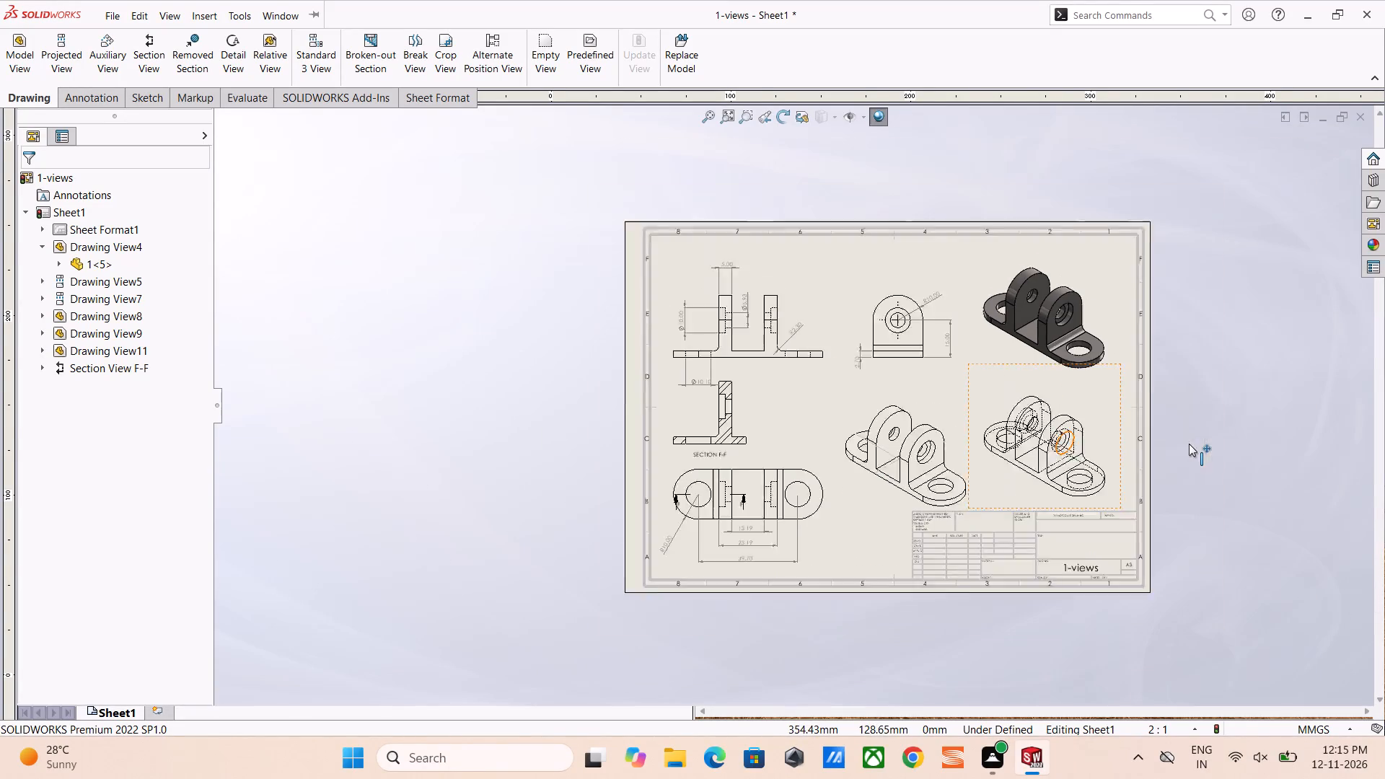
{"action": "scroll", "coordinate": [1189, 444], "scroll_direction": "up", "scroll_amount": 1}
{"action": "scroll", "coordinate": [997, 426], "scroll_direction": "down", "scroll_amount": 6}
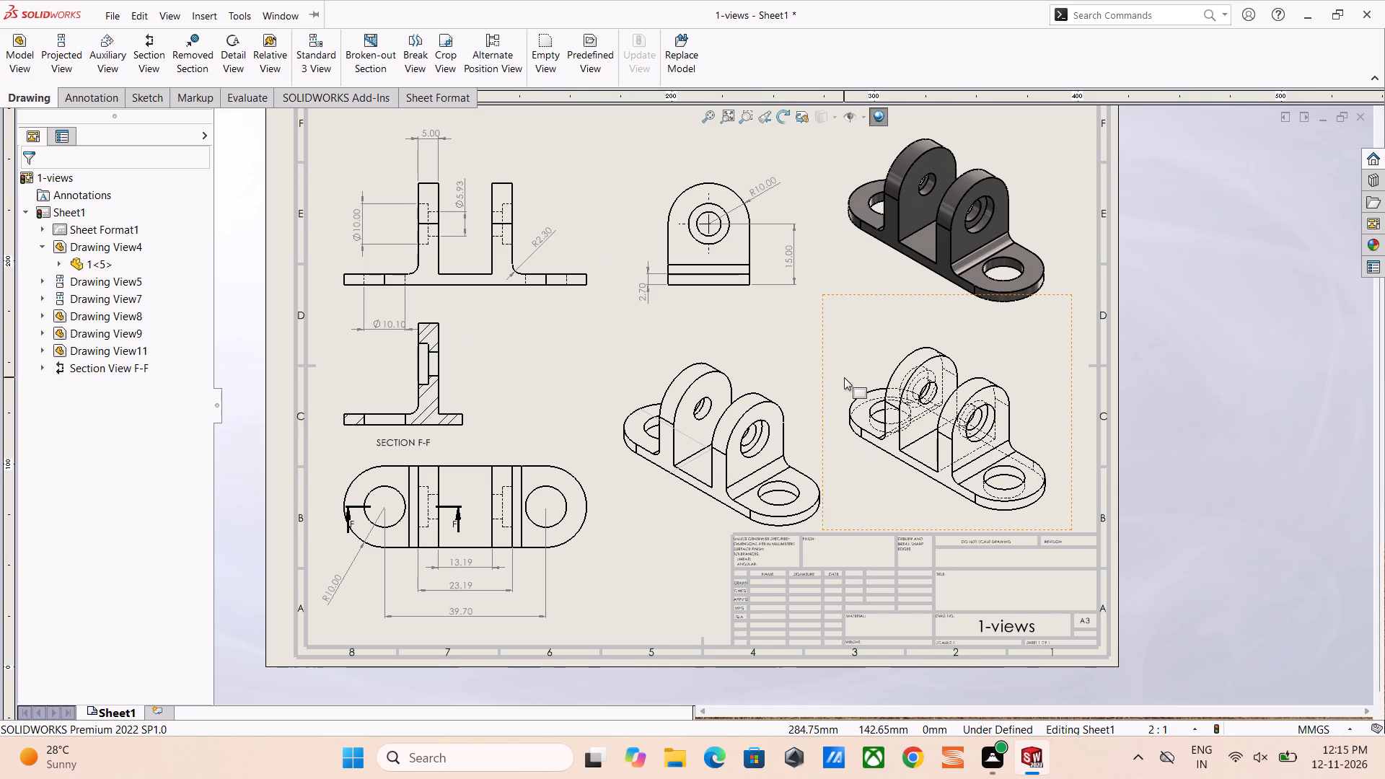
{"action": "left_click_drag", "start_coordinate": [814, 384], "coordinate": [812, 357]}
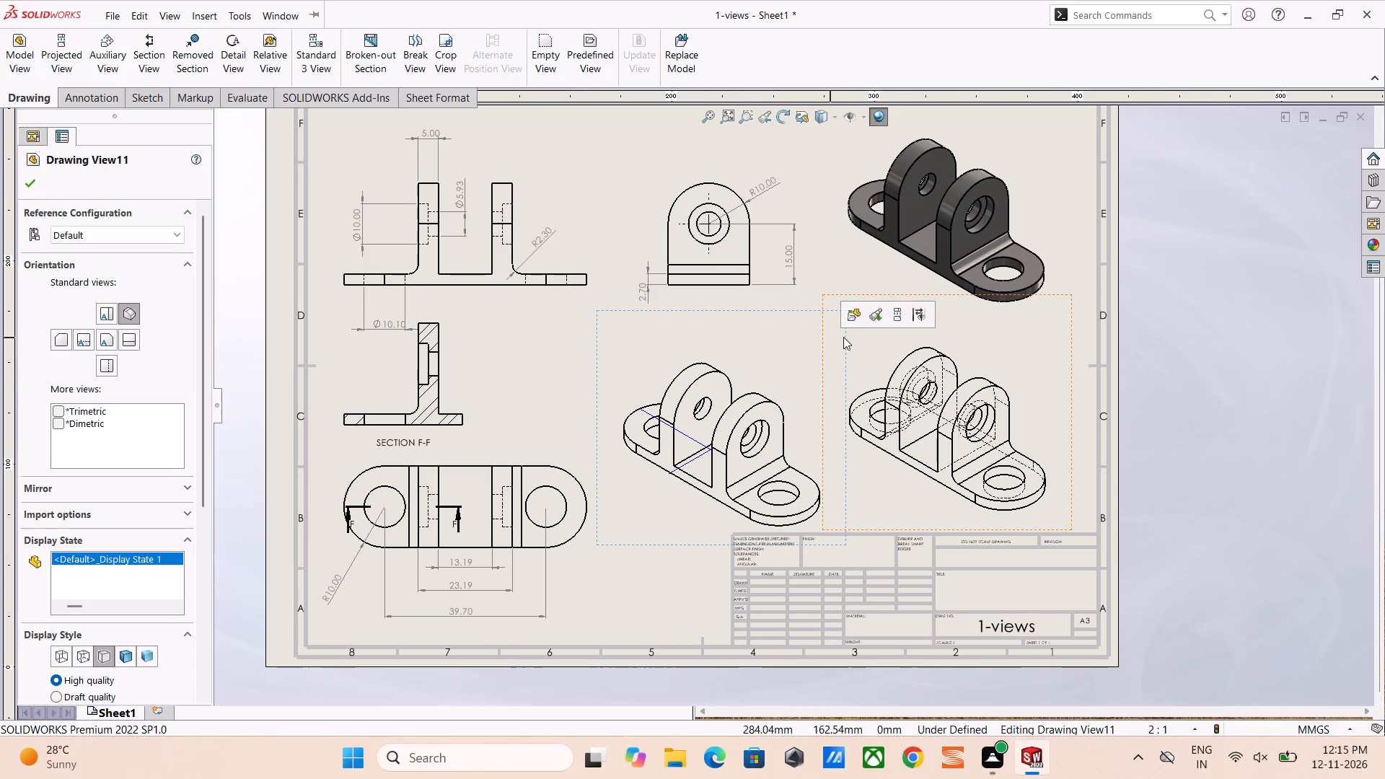
{"action": "left_click_drag", "start_coordinate": [847, 339], "coordinate": [845, 322]}
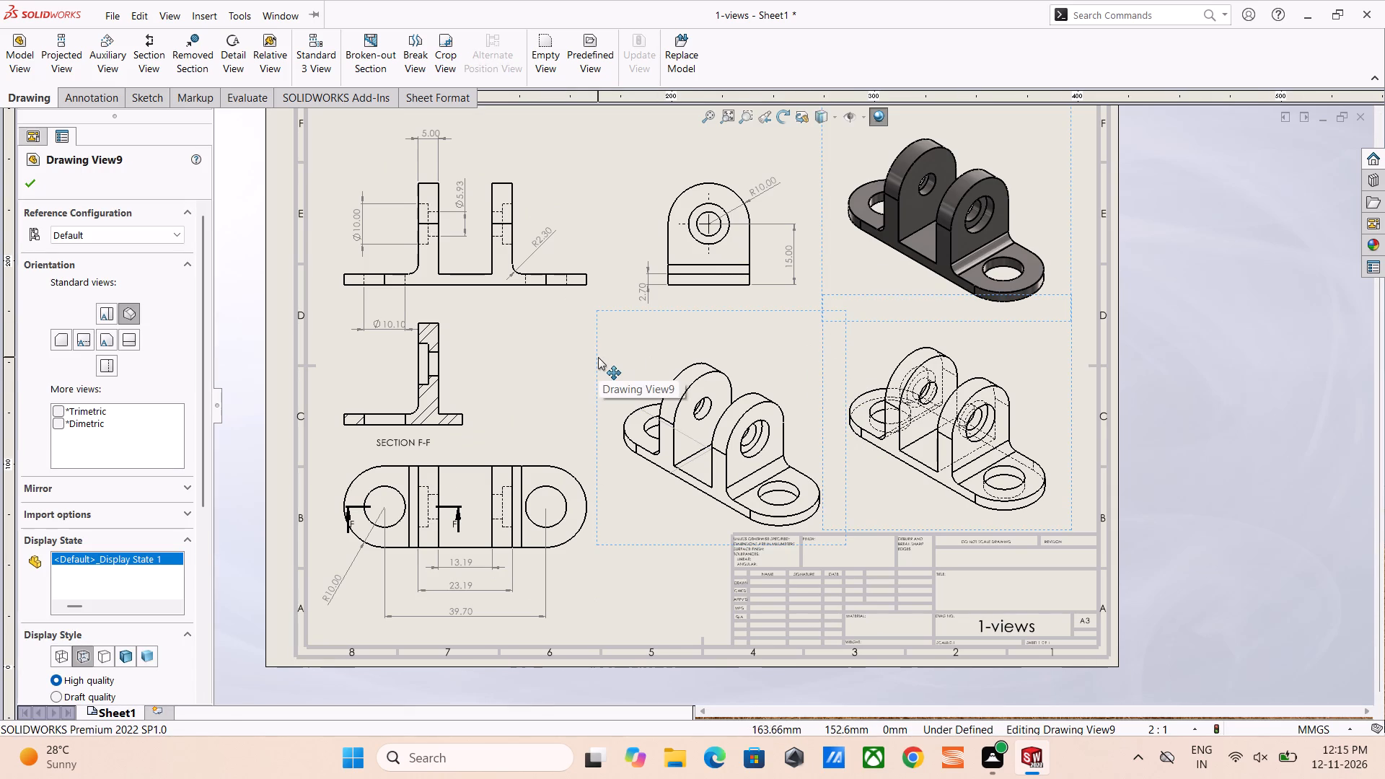
{"action": "left_click_drag", "start_coordinate": [598, 357], "coordinate": [607, 346]}
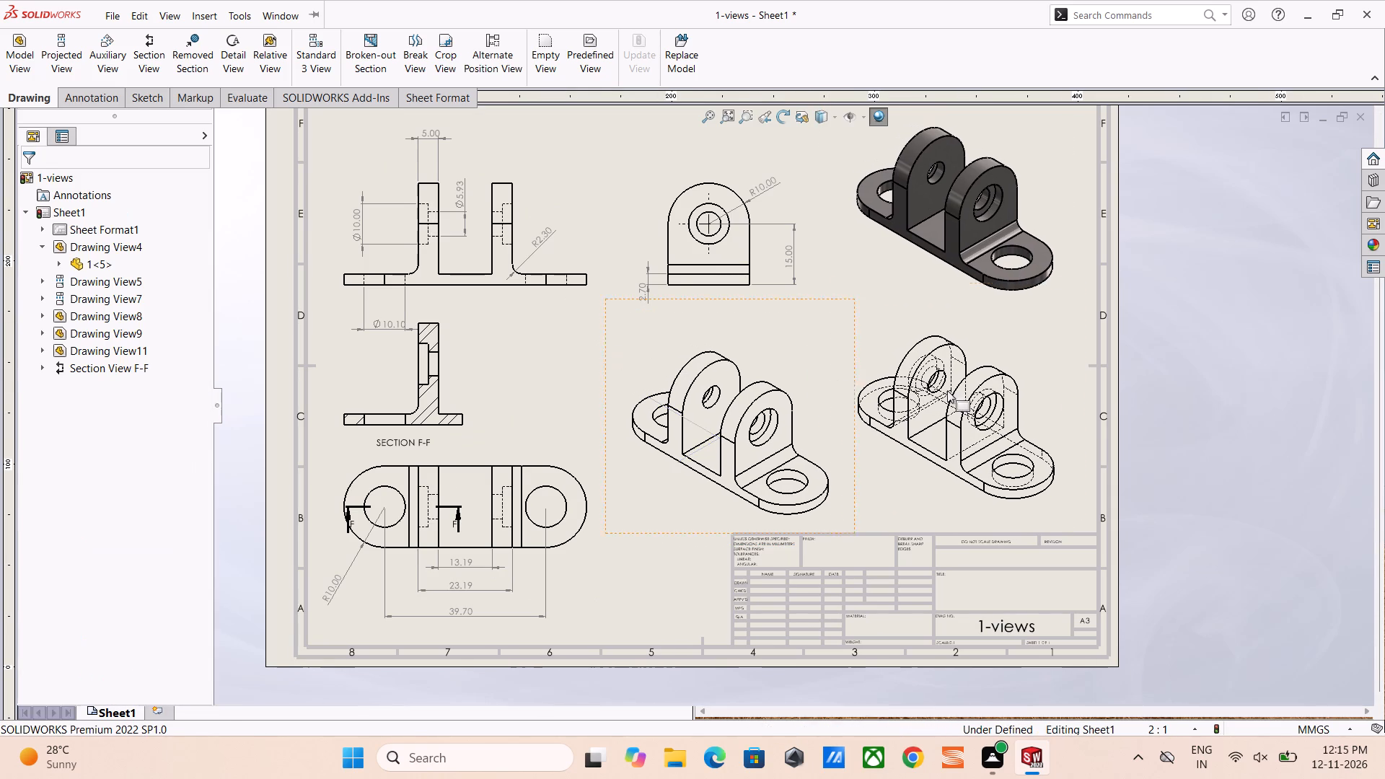
{"action": "left_click", "coordinate": [1157, 397]}
Adjust the isometric spacing by moving the hidden-line view slightly down and the plain view slightly up.
{"action": "left_click_drag", "start_coordinate": [1079, 351], "coordinate": [1082, 364]}
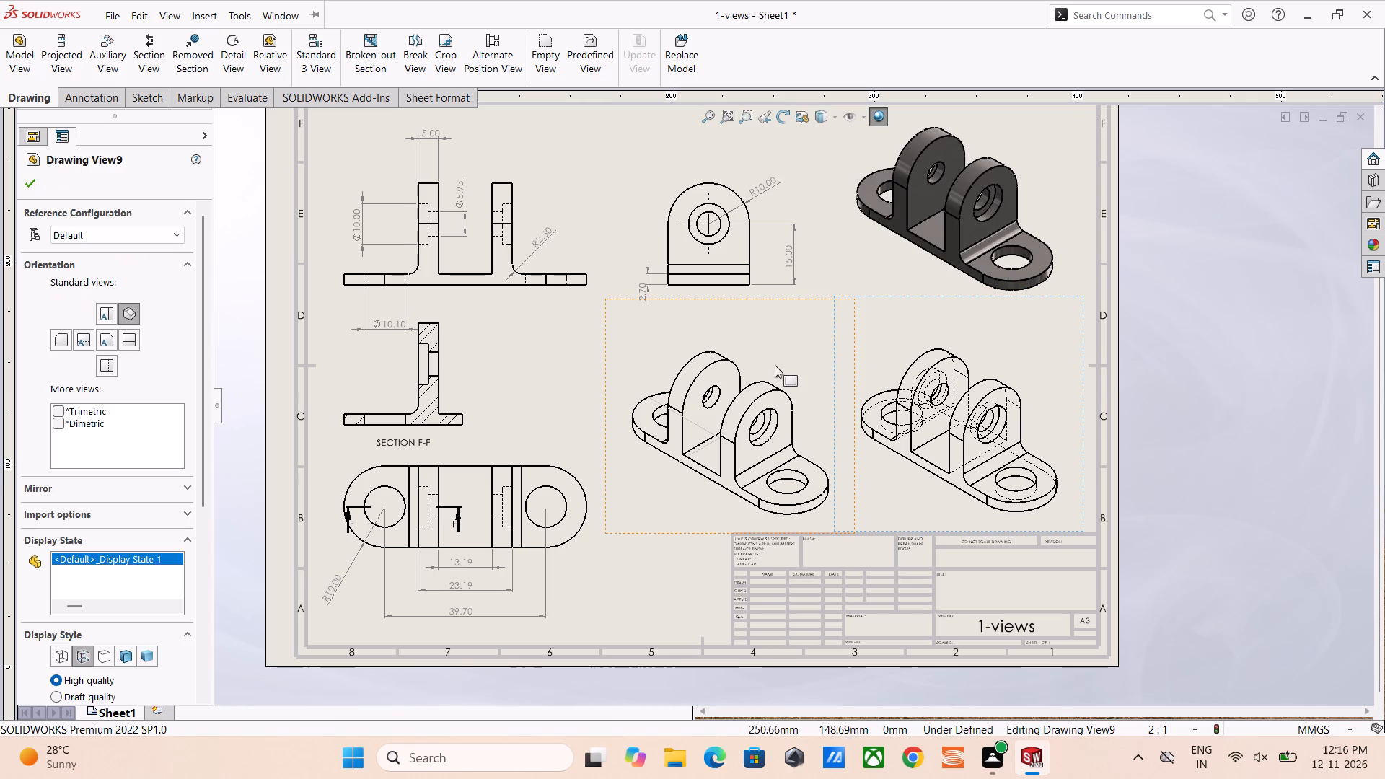
{"action": "left_click", "coordinate": [1297, 462]}
{"action": "left_click_drag", "start_coordinate": [605, 374], "coordinate": [606, 351]}
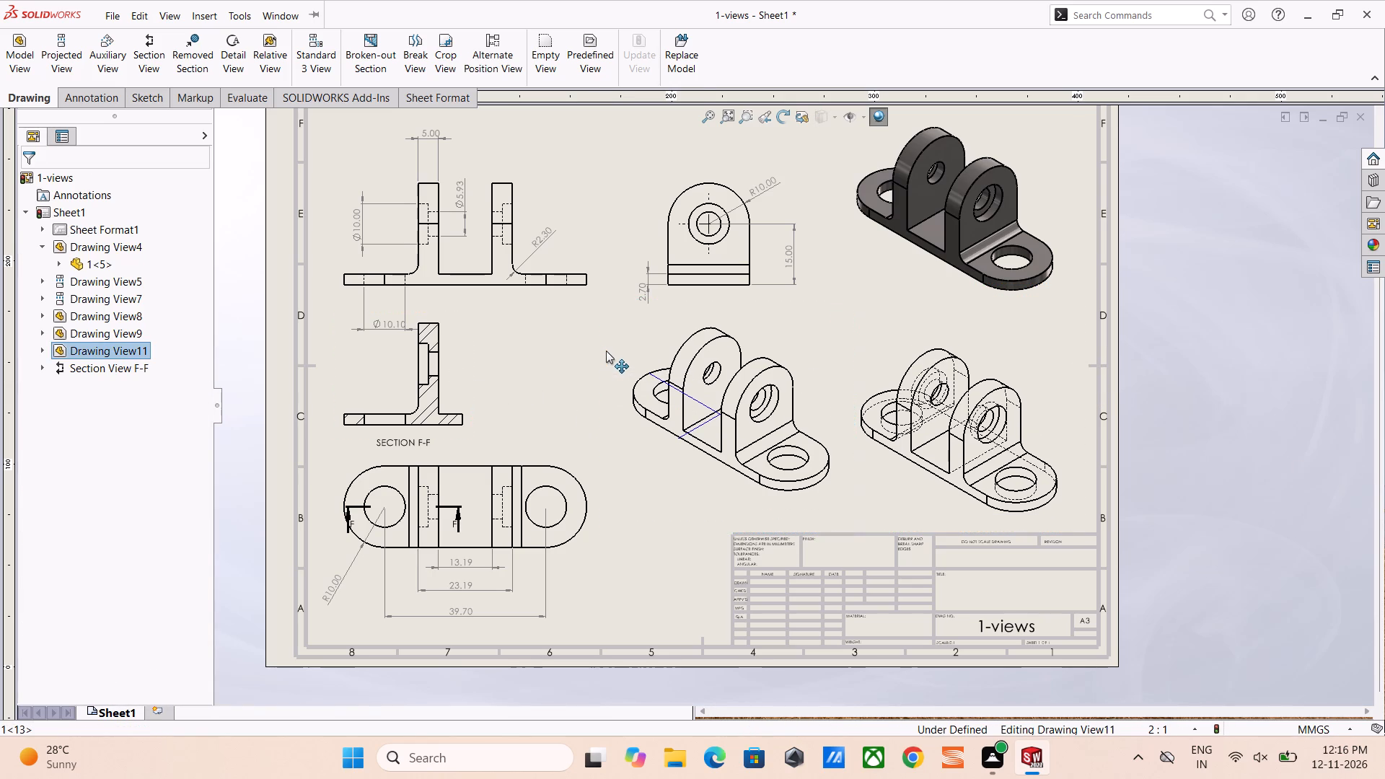
{"action": "left_click_drag", "start_coordinate": [606, 351], "coordinate": [608, 359]}
{"action": "left_click", "coordinate": [1142, 380]}
Move the Ø10.10 hole dimension up closer to the front view's base, clear of section view F-F.
{"action": "scroll", "coordinate": [923, 379], "scroll_direction": "up", "scroll_amount": 2}
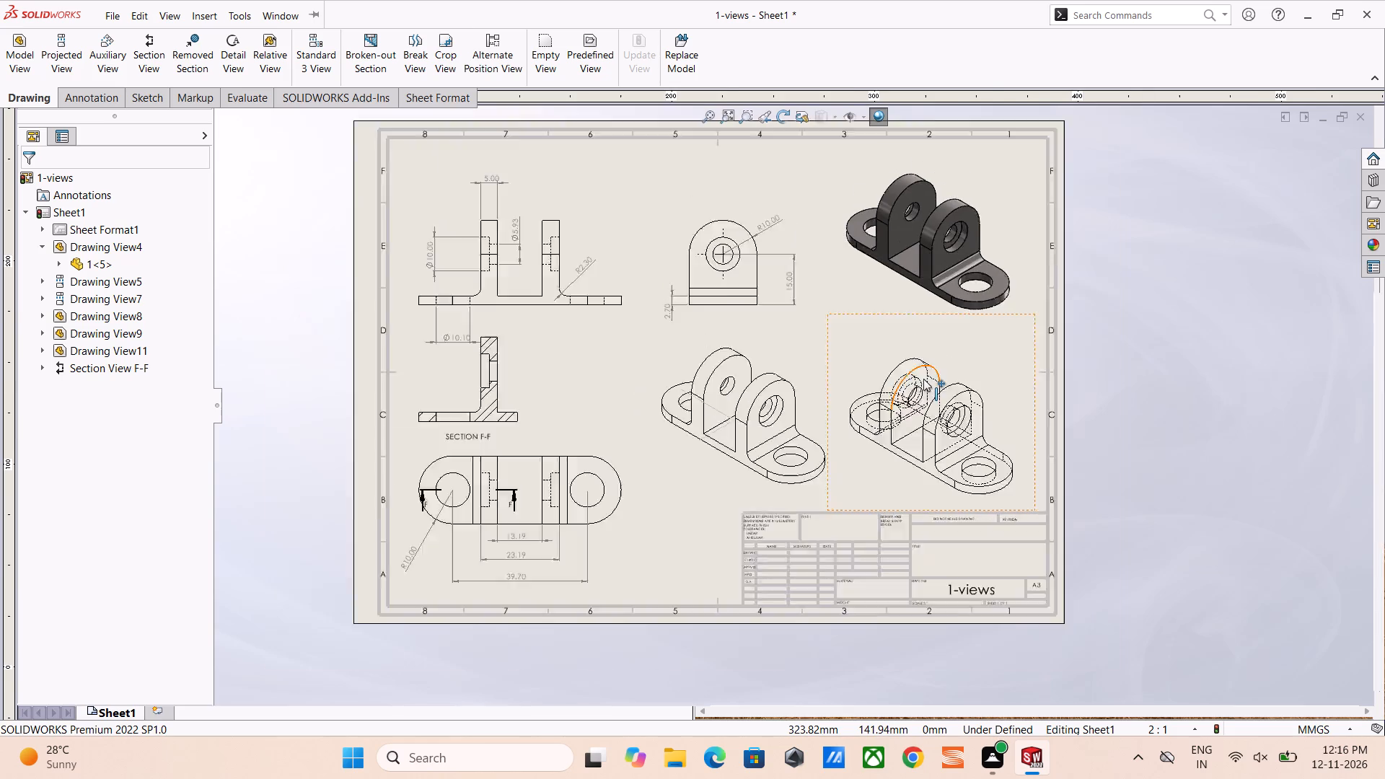
{"action": "scroll", "coordinate": [923, 379], "scroll_direction": "up", "scroll_amount": 1}
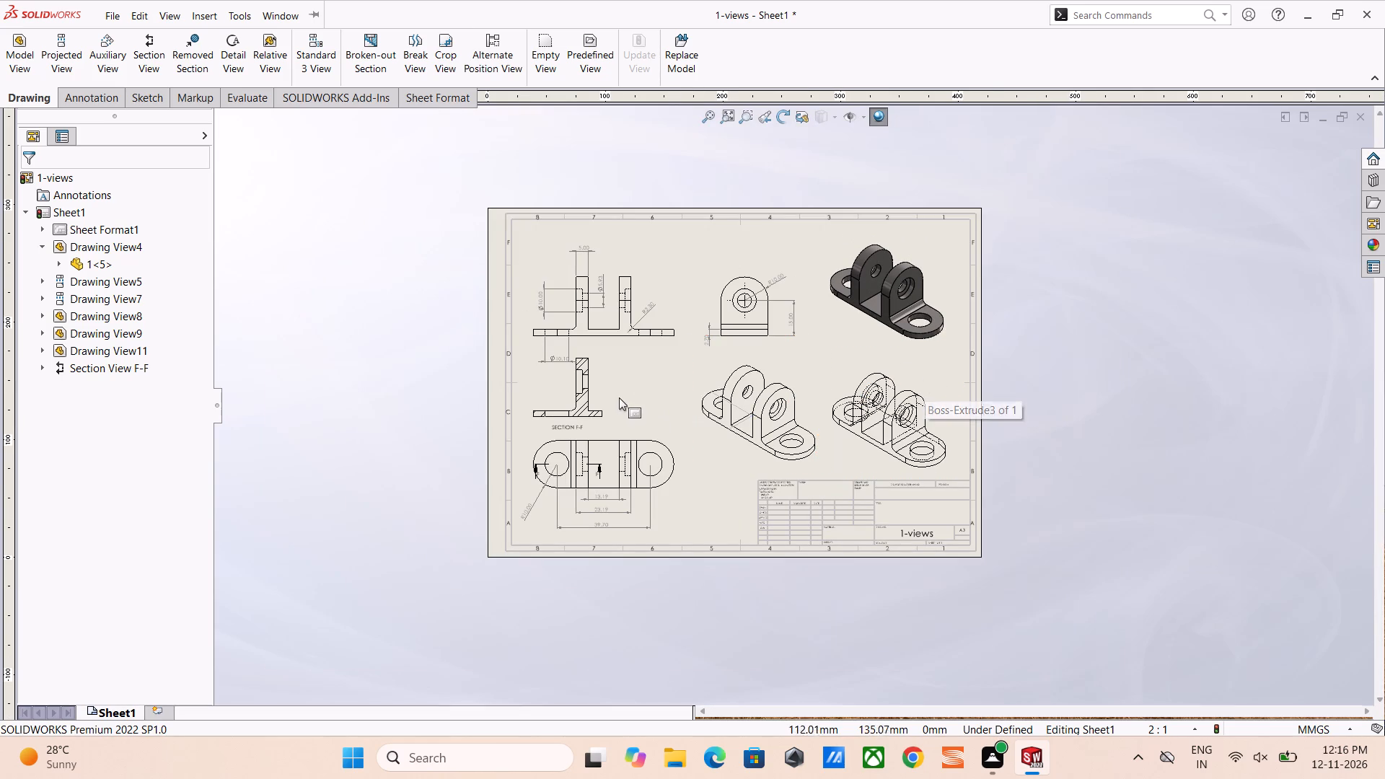
{"action": "left_click_drag", "start_coordinate": [605, 389], "coordinate": [648, 382]}
{"action": "left_click", "coordinate": [1114, 330]}
{"action": "scroll", "coordinate": [680, 339], "scroll_direction": "down", "scroll_amount": 4}
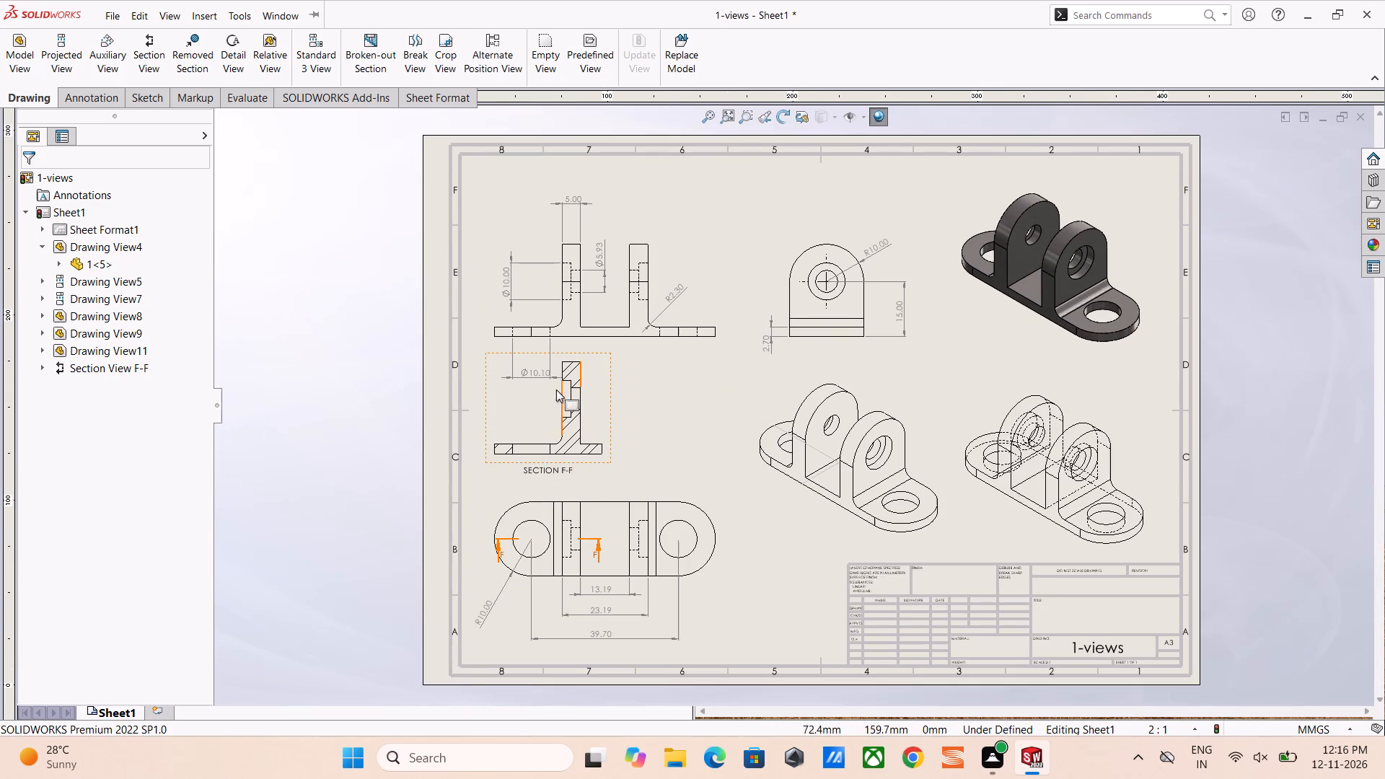
{"action": "left_click_drag", "start_coordinate": [532, 374], "coordinate": [536, 358]}
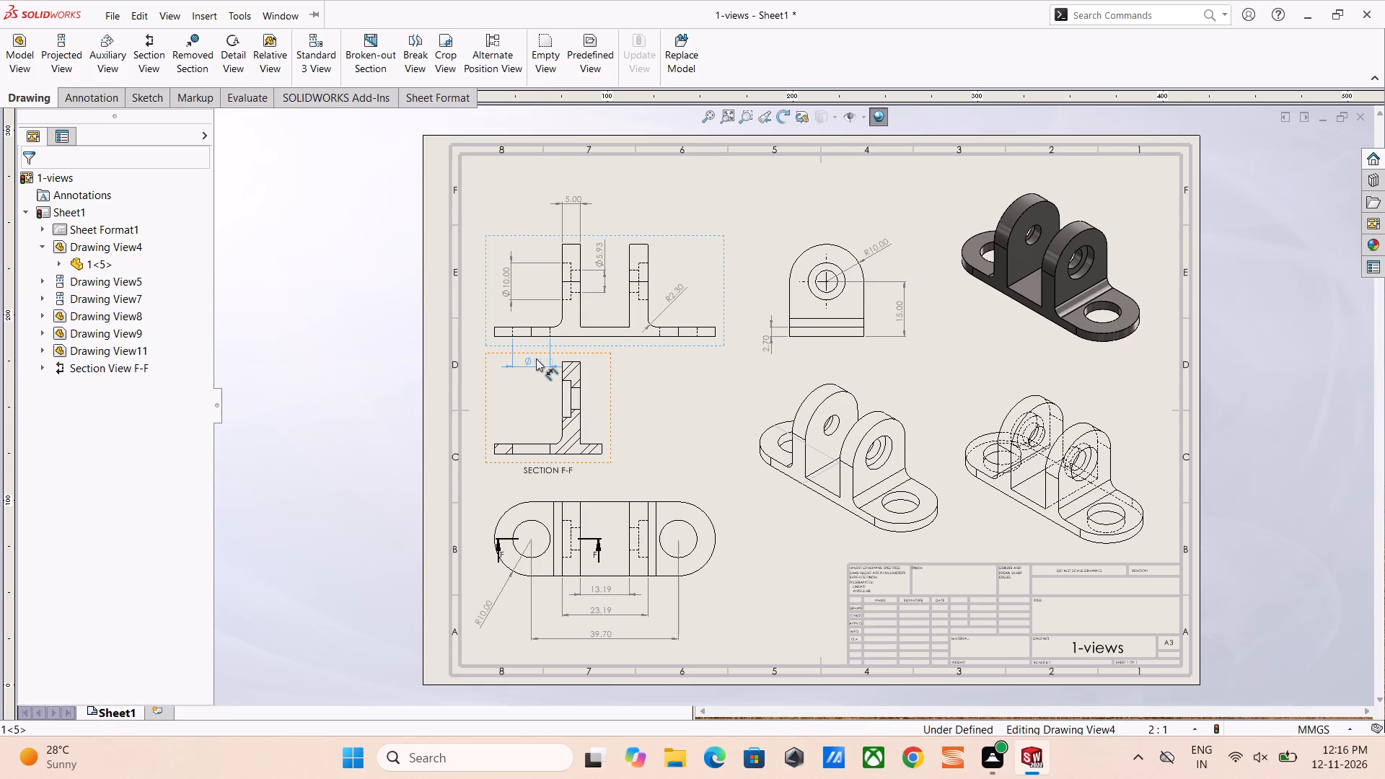
{"action": "left_click_drag", "start_coordinate": [536, 358], "coordinate": [529, 363]}
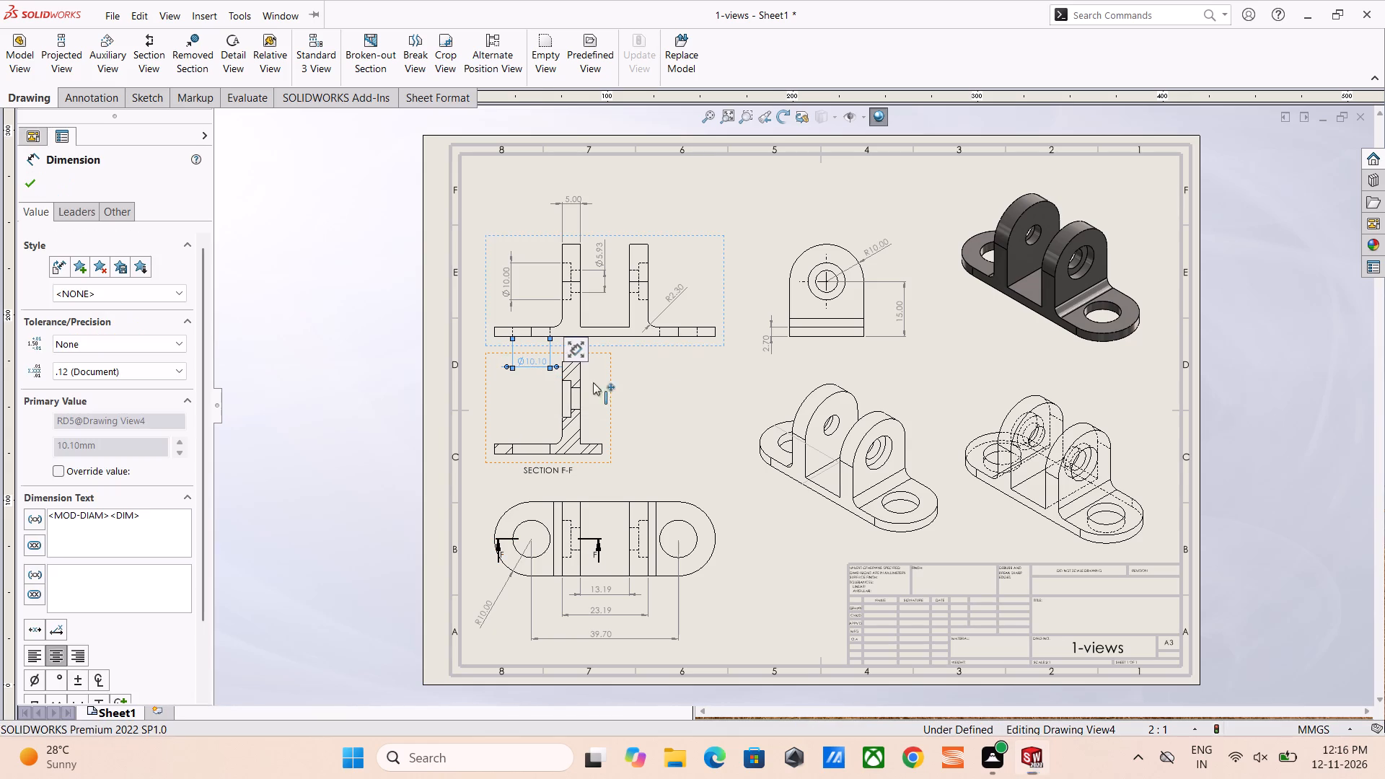
Move section view F-F lower on the sheet, clear of the Ø10.10 dimension and just above the top view.
{"action": "left_click", "coordinate": [1217, 389]}
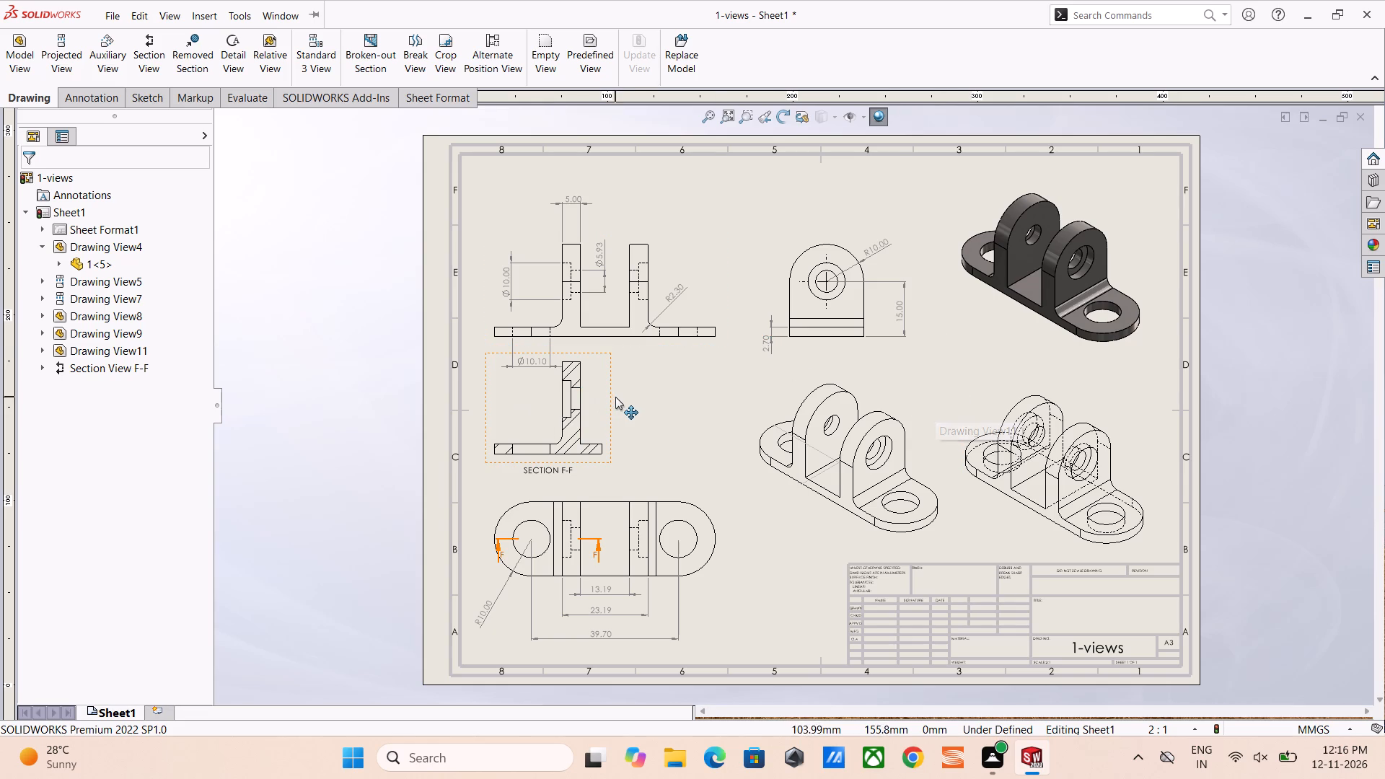
{"action": "left_click_drag", "start_coordinate": [613, 397], "coordinate": [618, 421]}
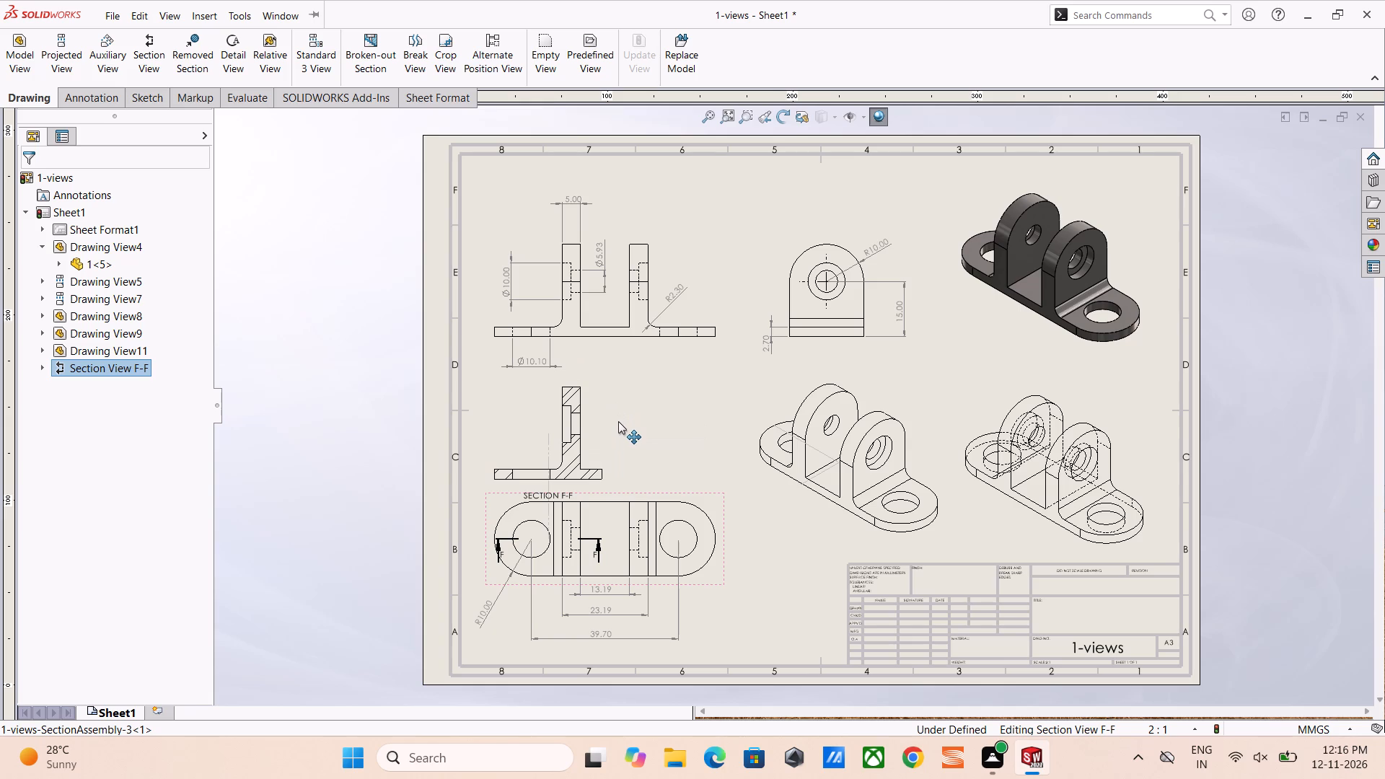
{"action": "left_click_drag", "start_coordinate": [618, 421], "coordinate": [620, 417]}
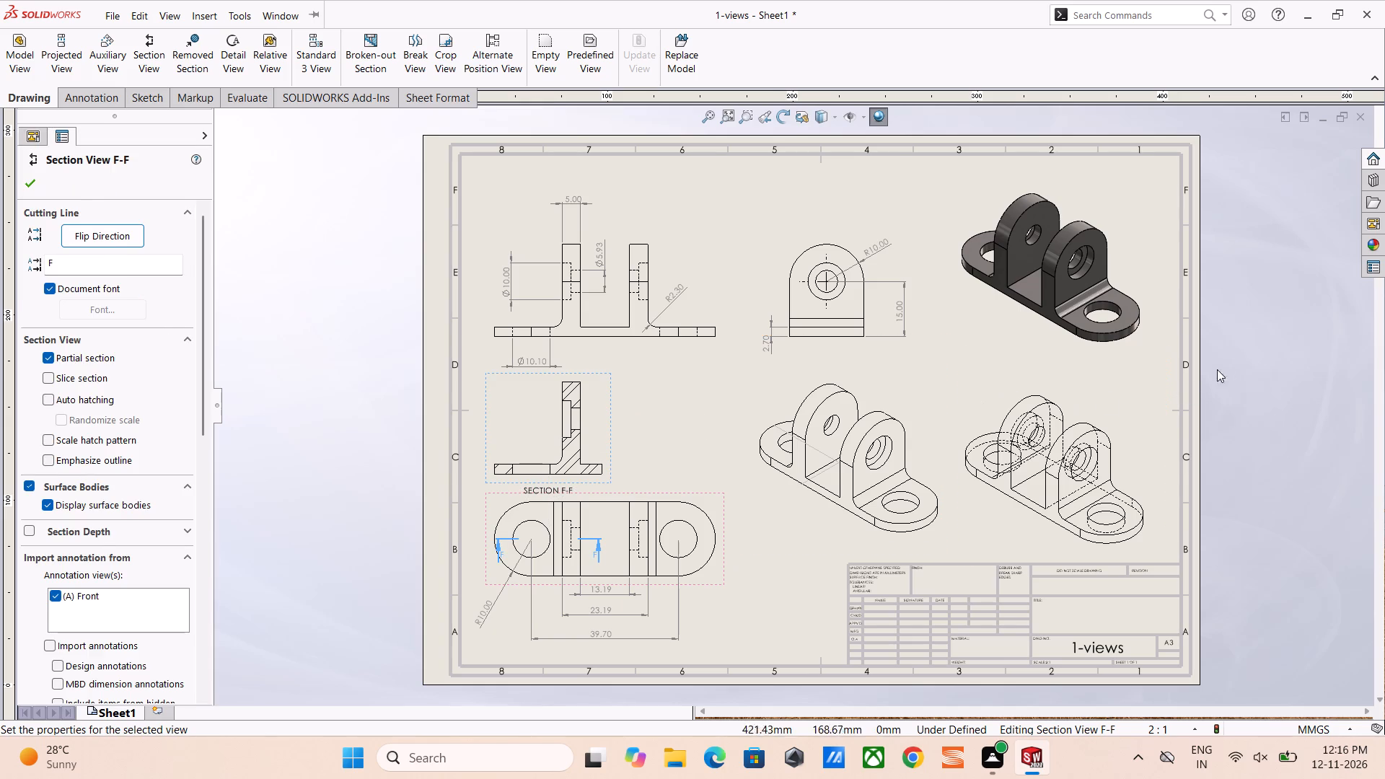
{"action": "left_click", "coordinate": [1231, 369]}
Move the 2.70 base thickness dimension up beside the base of the side view.
{"action": "scroll", "coordinate": [971, 433], "scroll_direction": "up", "scroll_amount": 3}
{"action": "scroll", "coordinate": [867, 477], "scroll_direction": "down", "scroll_amount": 5}
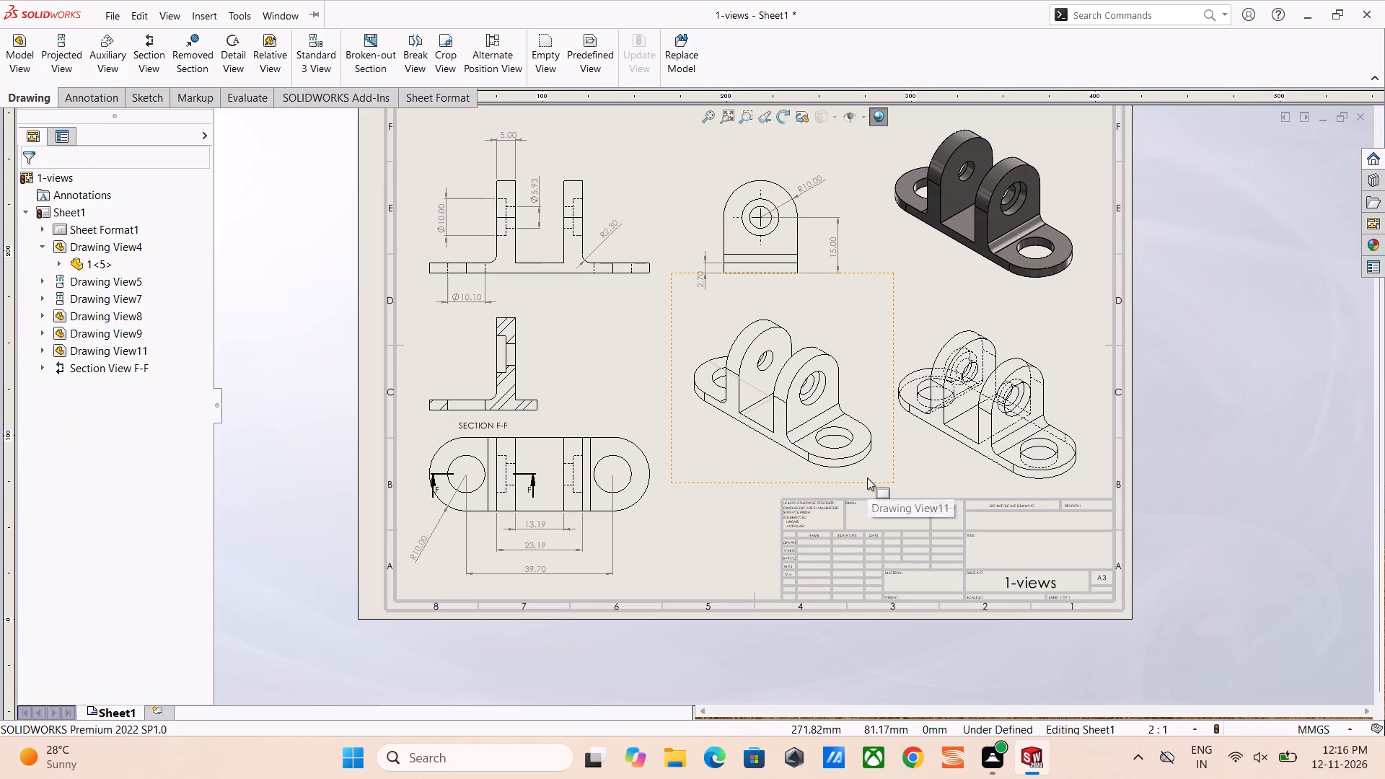
{"action": "scroll", "coordinate": [721, 290], "scroll_direction": "down", "scroll_amount": 5}
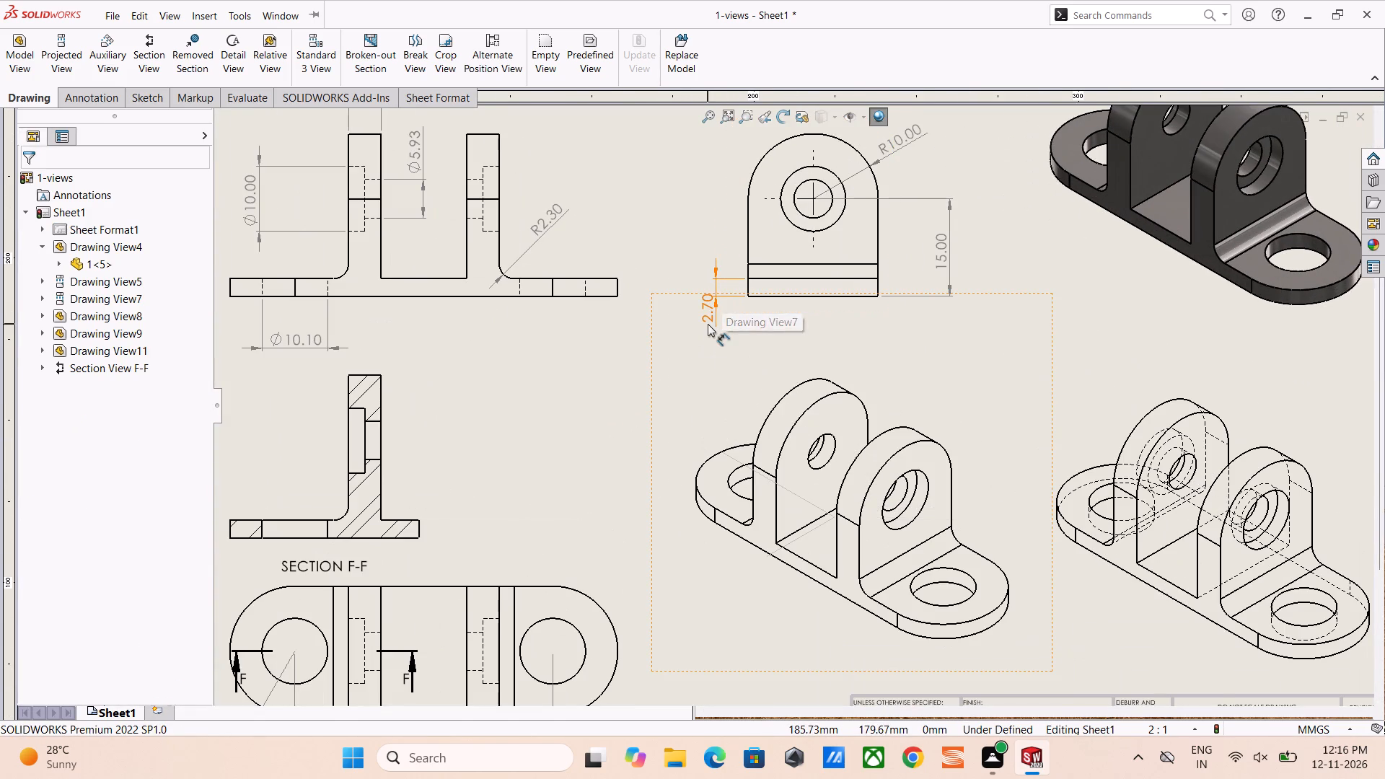
{"action": "left_click_drag", "start_coordinate": [707, 320], "coordinate": [701, 294]}
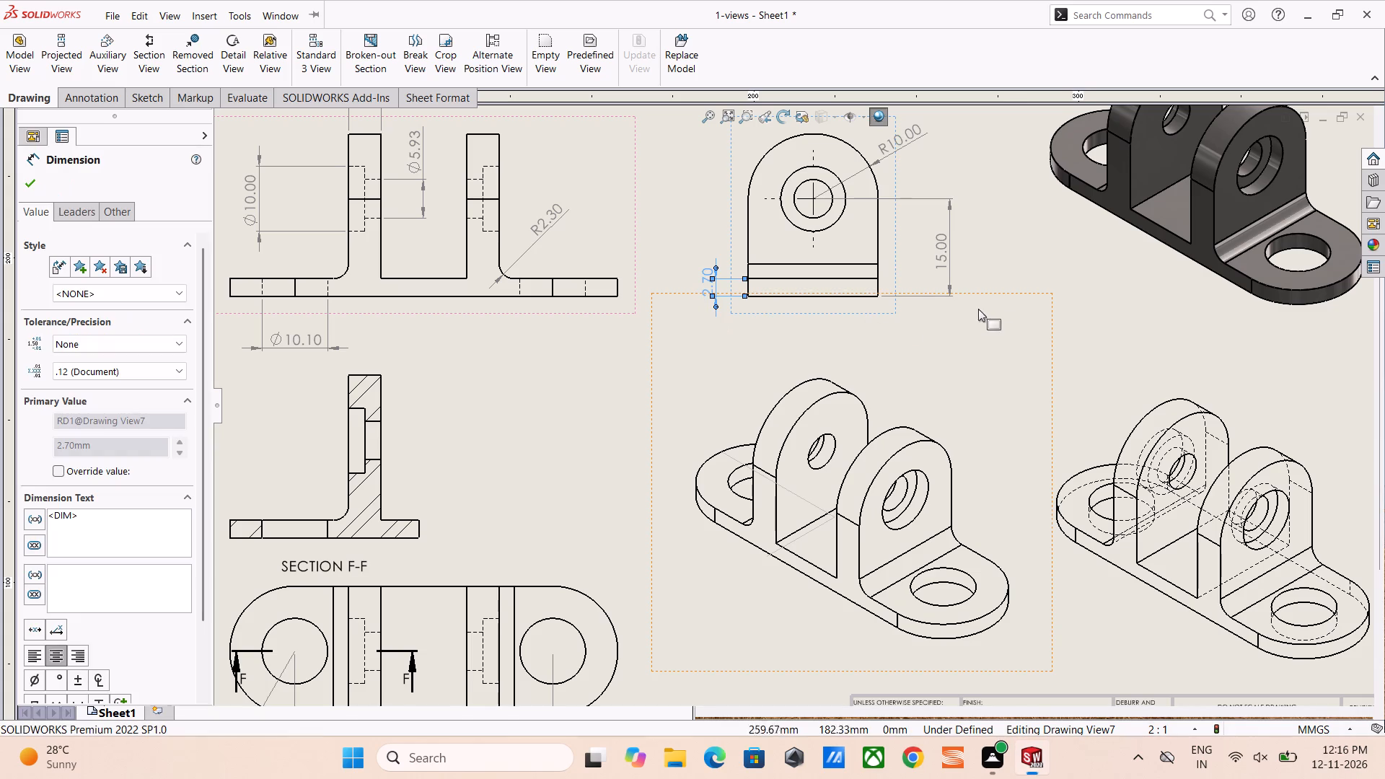
{"action": "left_click", "coordinate": [1083, 288]}
{"action": "left_click", "coordinate": [683, 222]}
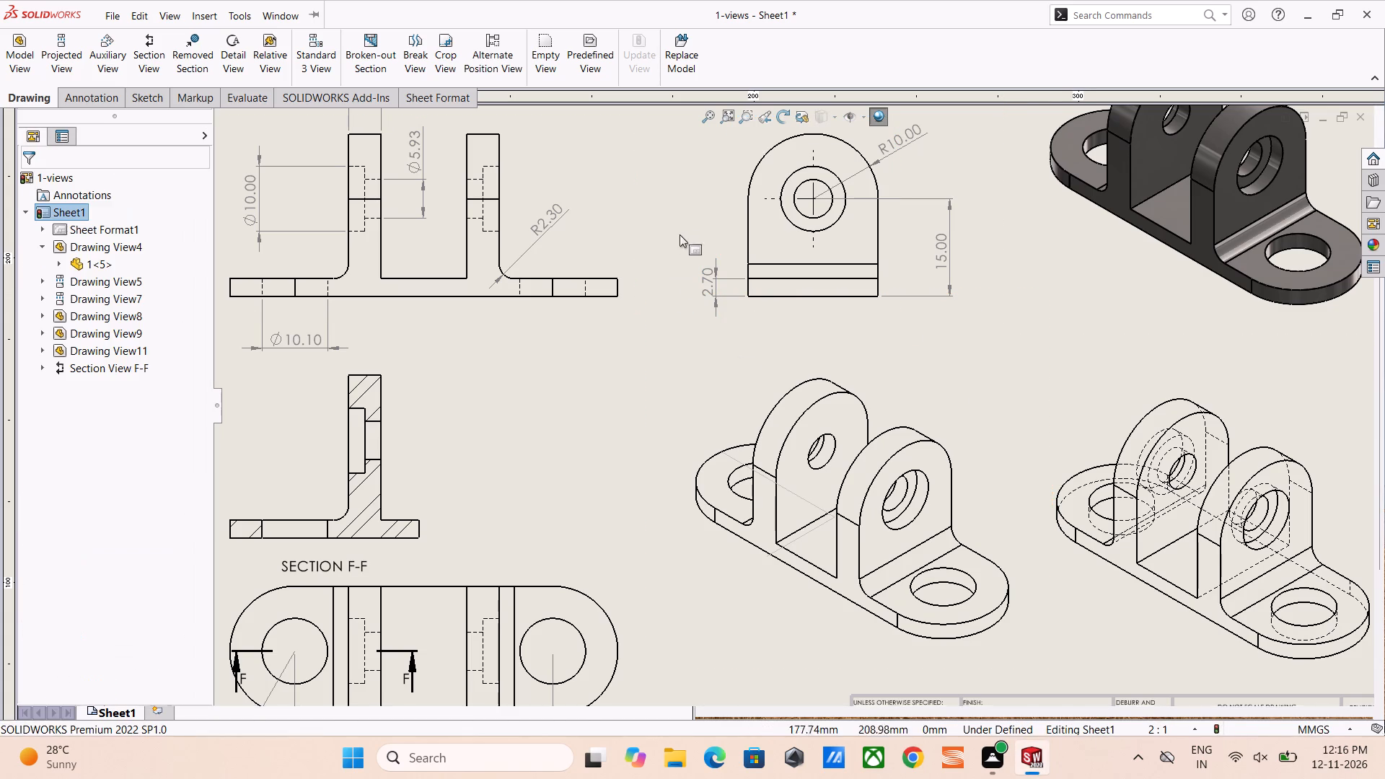
Delete the two stray sketch lines crossing between the lugs in the plain isometric view.
{"action": "scroll", "coordinate": [690, 397], "scroll_direction": "up", "scroll_amount": 3}
{"action": "scroll", "coordinate": [831, 428], "scroll_direction": "down", "scroll_amount": 7}
{"action": "scroll", "coordinate": [635, 571], "scroll_direction": "up", "scroll_amount": 4}
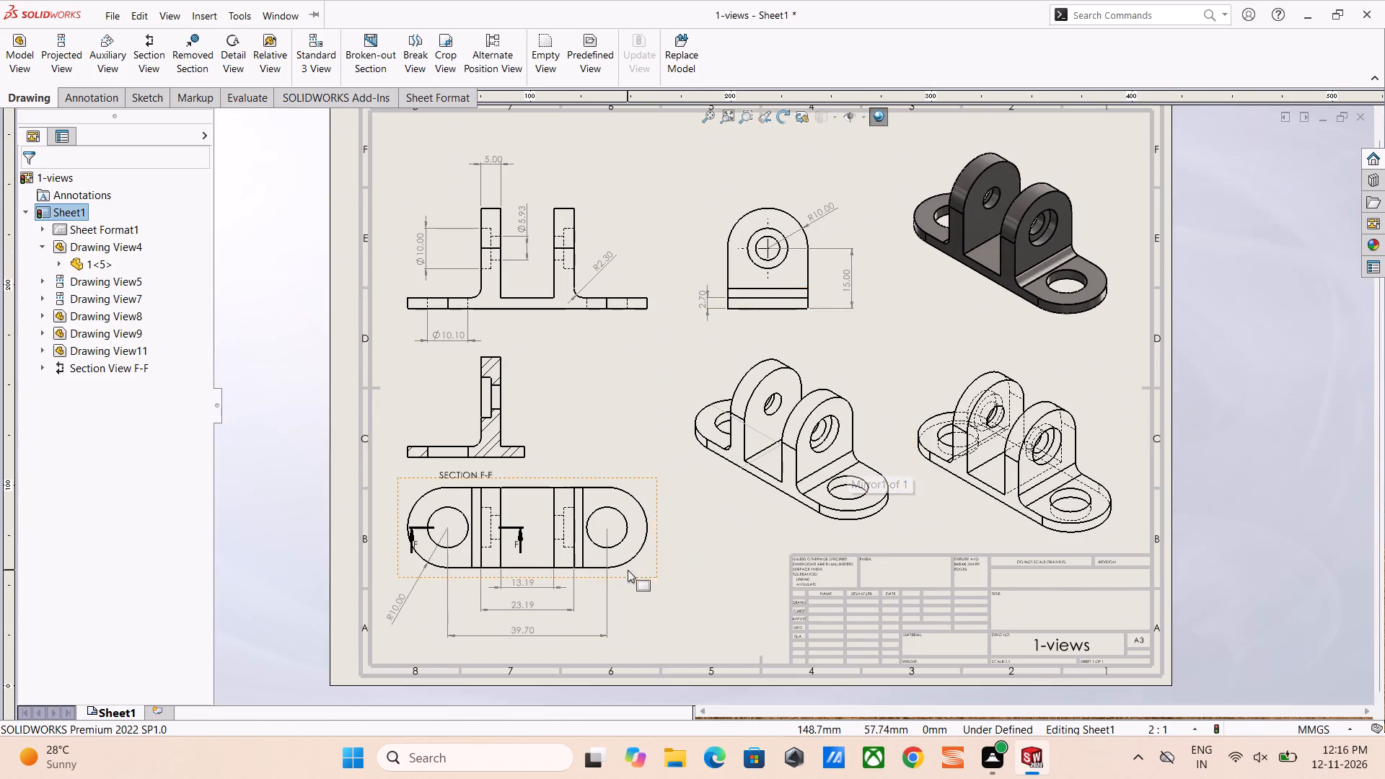
{"action": "scroll", "coordinate": [611, 552], "scroll_direction": "down", "scroll_amount": 4}
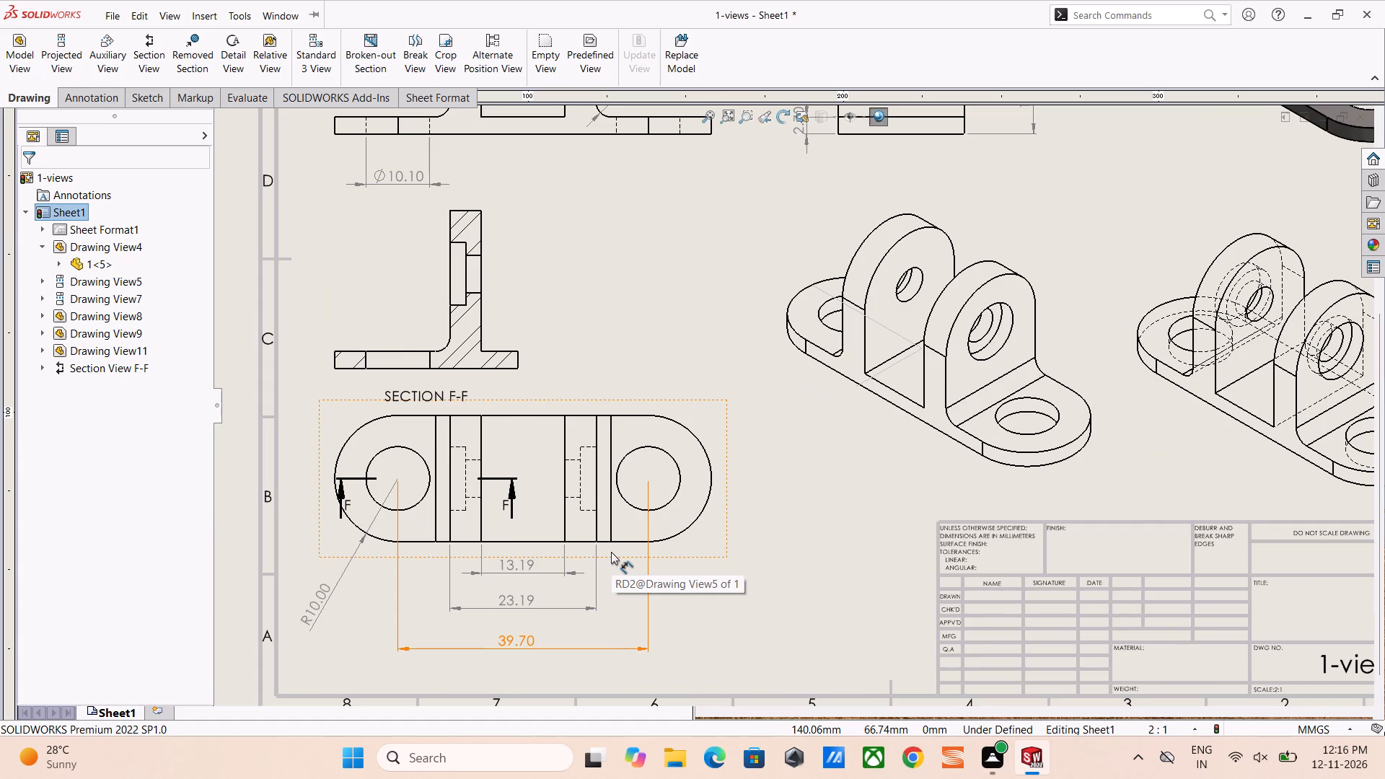
{"action": "scroll", "coordinate": [611, 552], "scroll_direction": "up", "scroll_amount": 2}
{"action": "scroll", "coordinate": [642, 534], "scroll_direction": "down", "scroll_amount": 2}
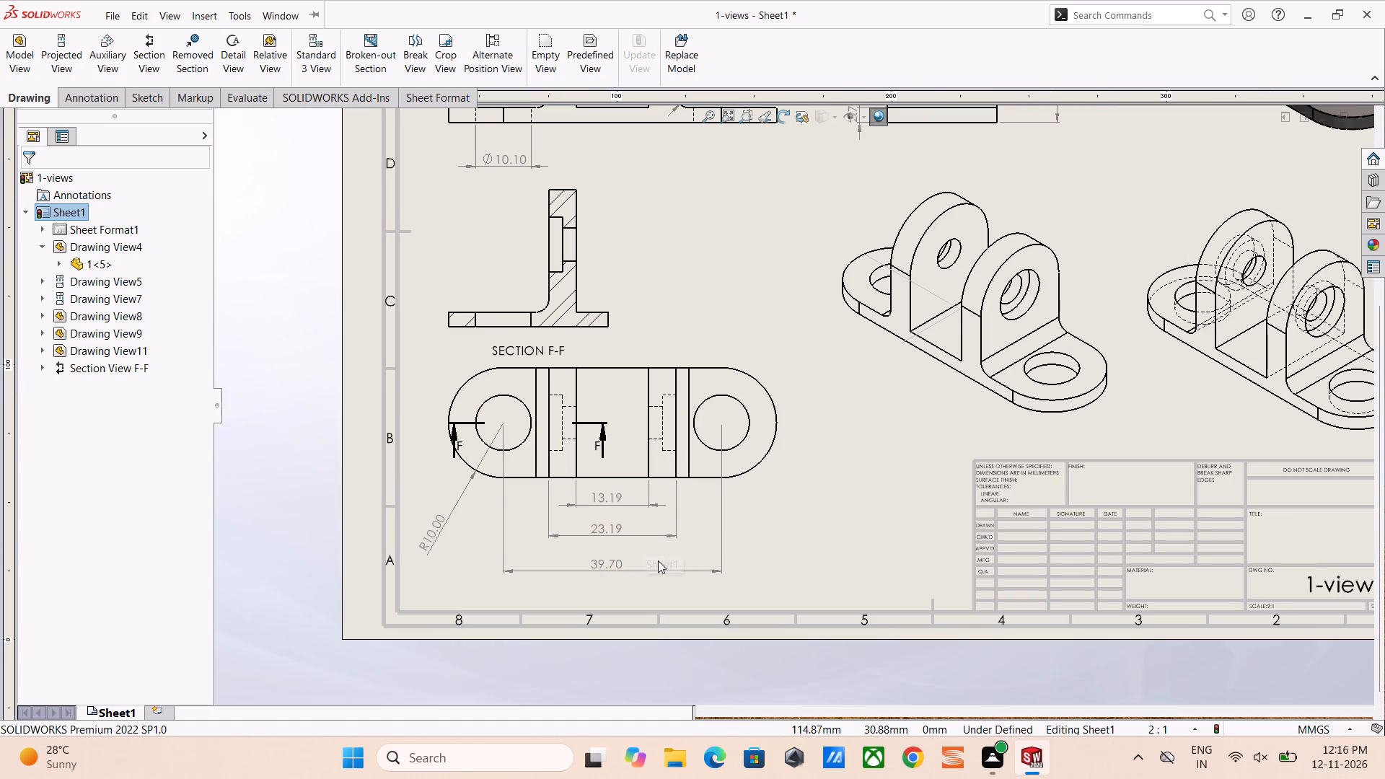
{"action": "scroll", "coordinate": [1250, 298], "scroll_direction": "down", "scroll_amount": 5}
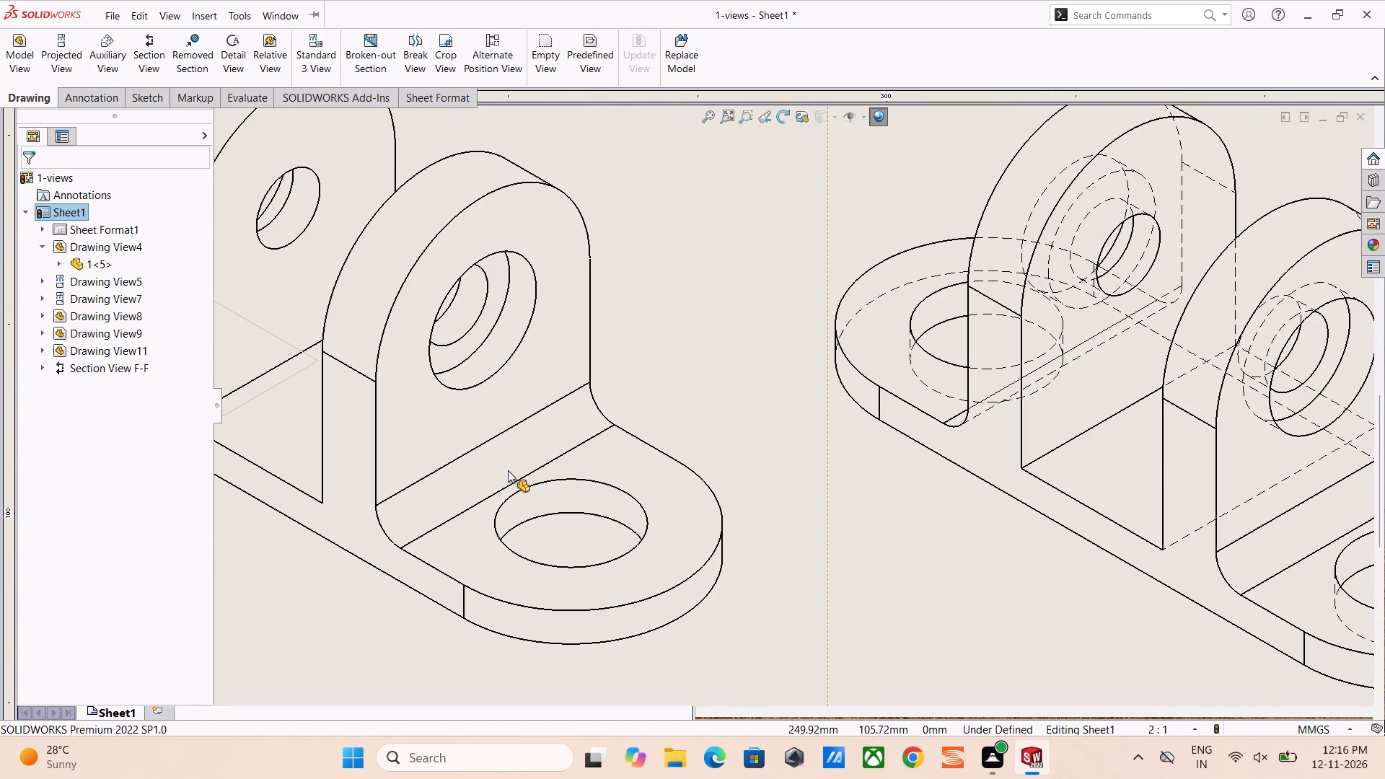
{"action": "scroll", "coordinate": [507, 470], "scroll_direction": "up", "scroll_amount": 3}
{"action": "left_click", "coordinate": [479, 402]}
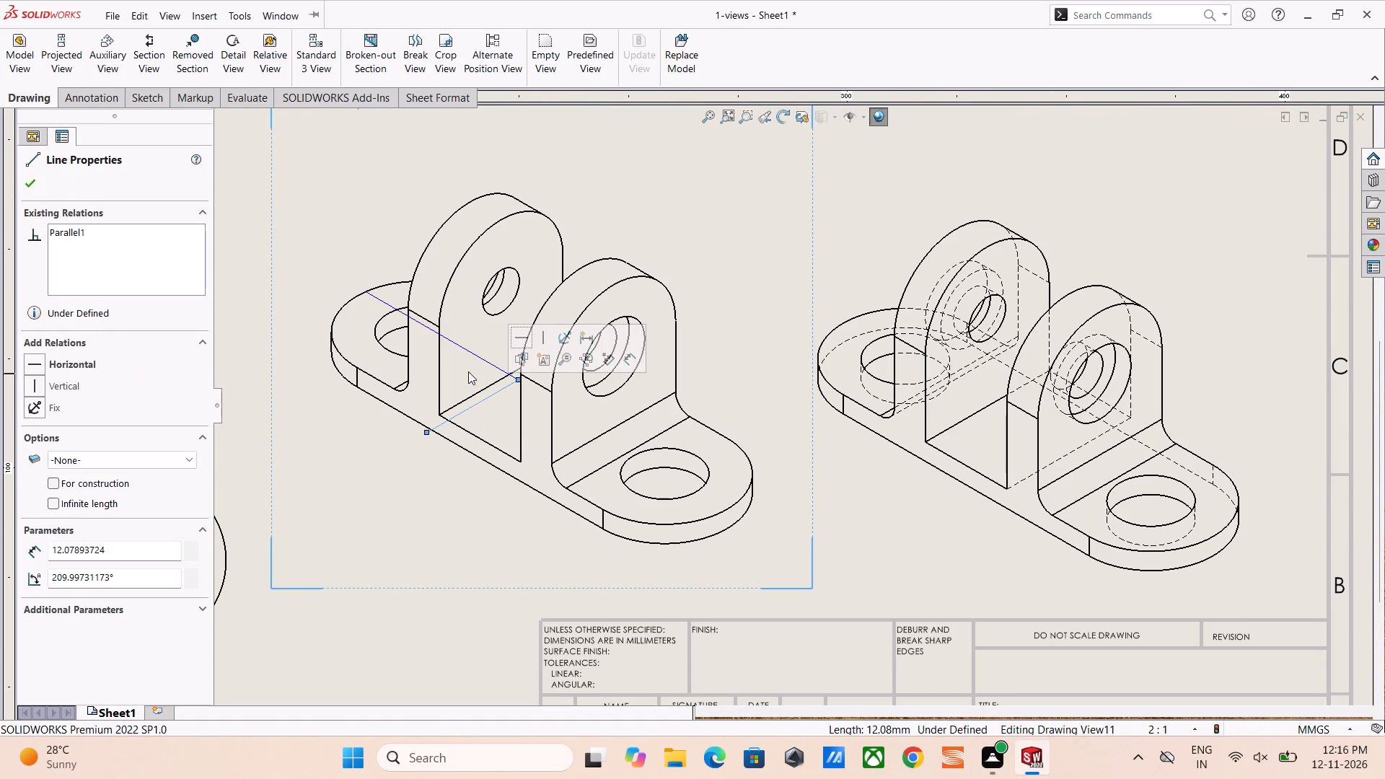
{"action": "key", "text": "Delete"}
{"action": "left_click", "coordinate": [487, 358]}
{"action": "key", "text": "Delete"}
Save the drawing.
{"action": "scroll", "coordinate": [487, 374], "scroll_direction": "up", "scroll_amount": 4}
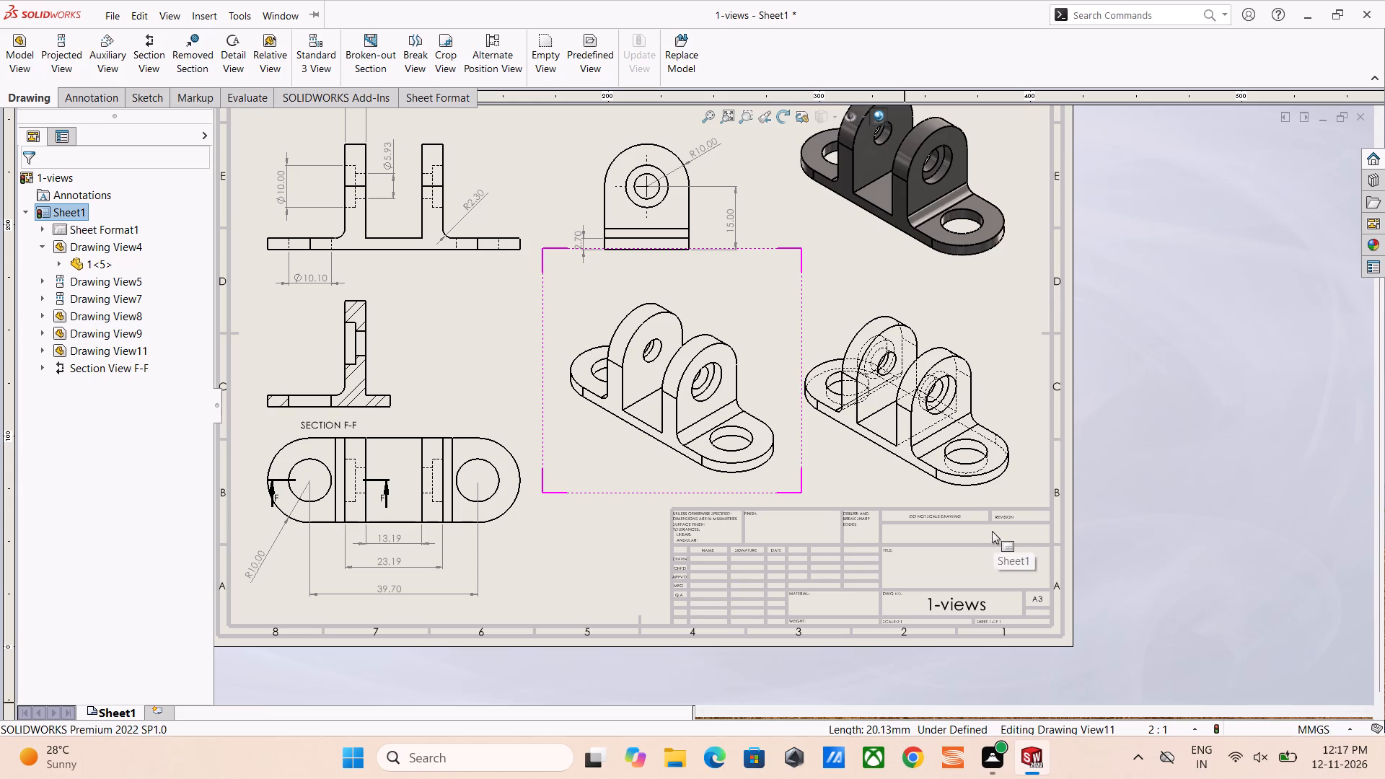
{"action": "scroll", "coordinate": [992, 531], "scroll_direction": "up", "scroll_amount": 3}
{"action": "scroll", "coordinate": [588, 262], "scroll_direction": "down", "scroll_amount": 4}
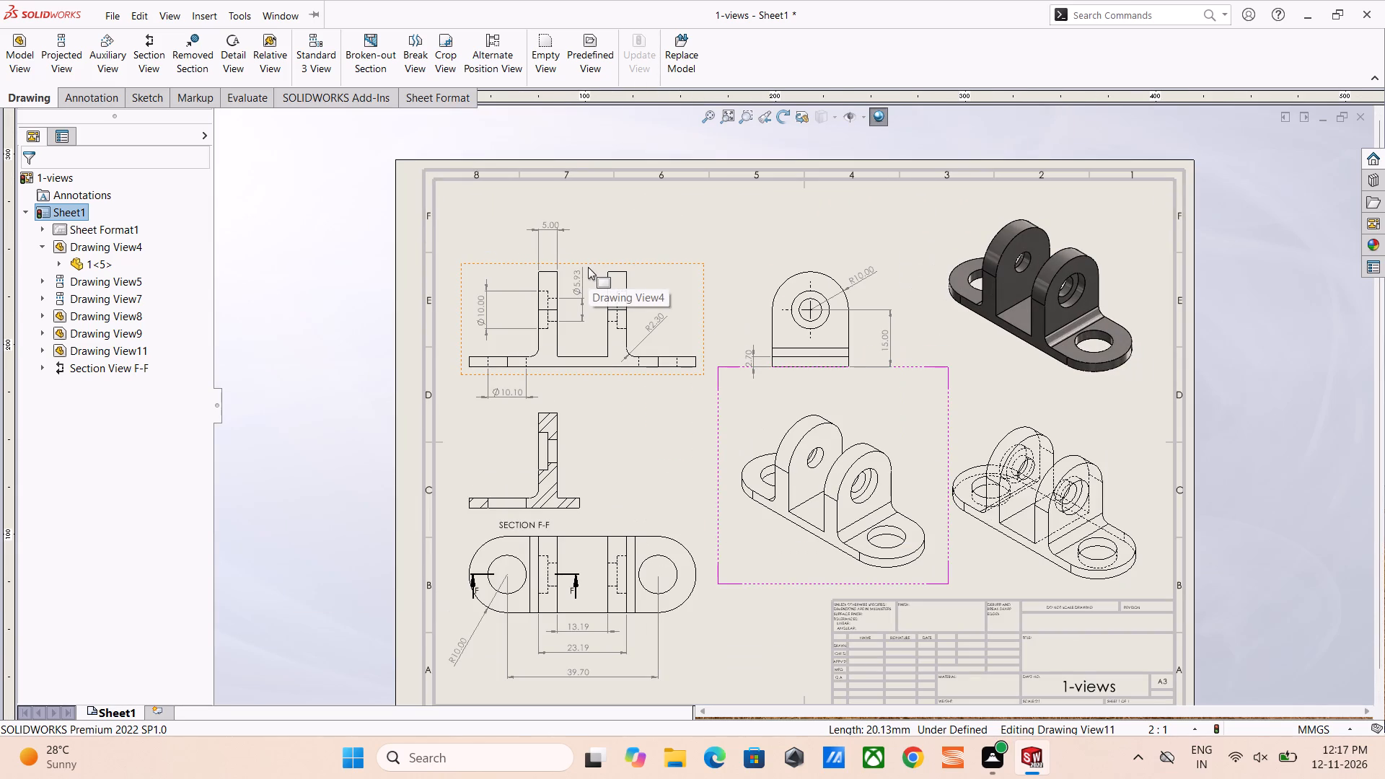
{"action": "key", "text": "ctrl+s"}
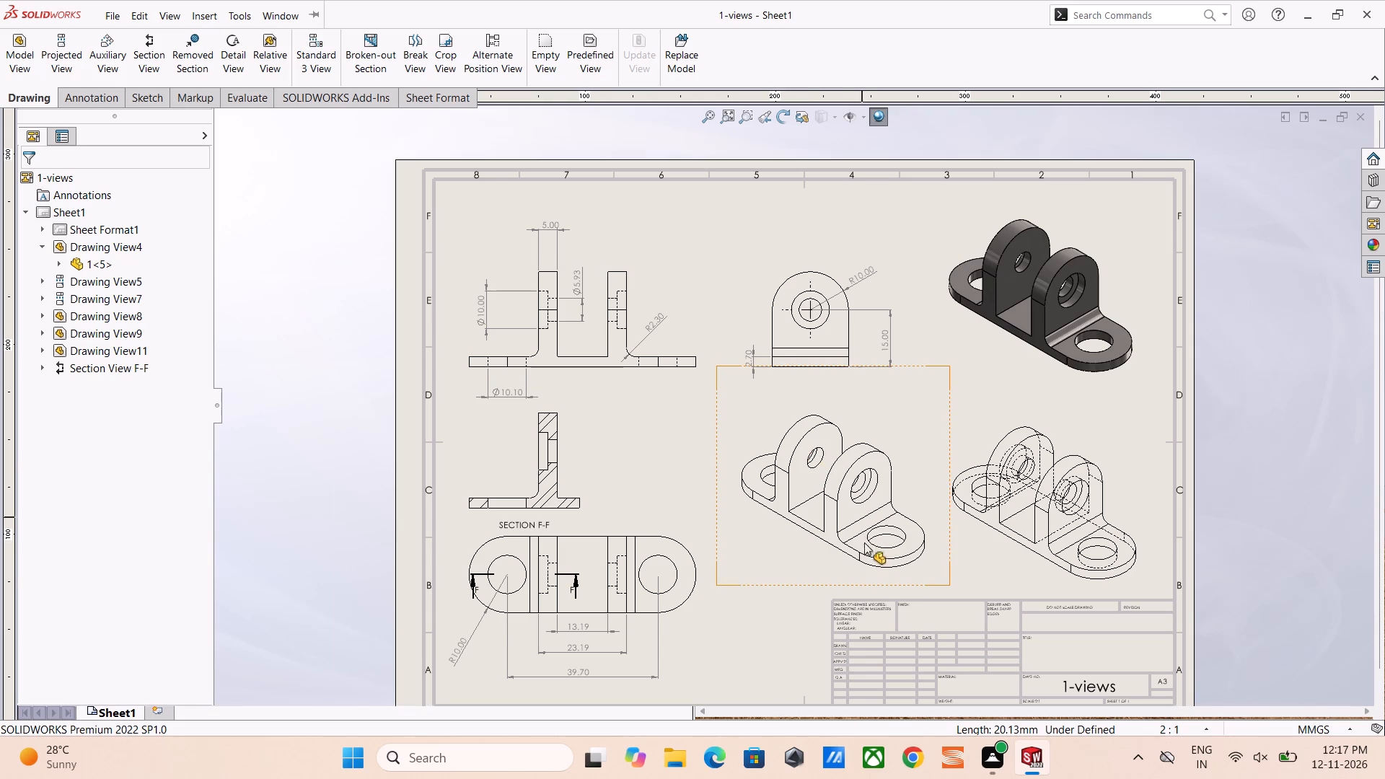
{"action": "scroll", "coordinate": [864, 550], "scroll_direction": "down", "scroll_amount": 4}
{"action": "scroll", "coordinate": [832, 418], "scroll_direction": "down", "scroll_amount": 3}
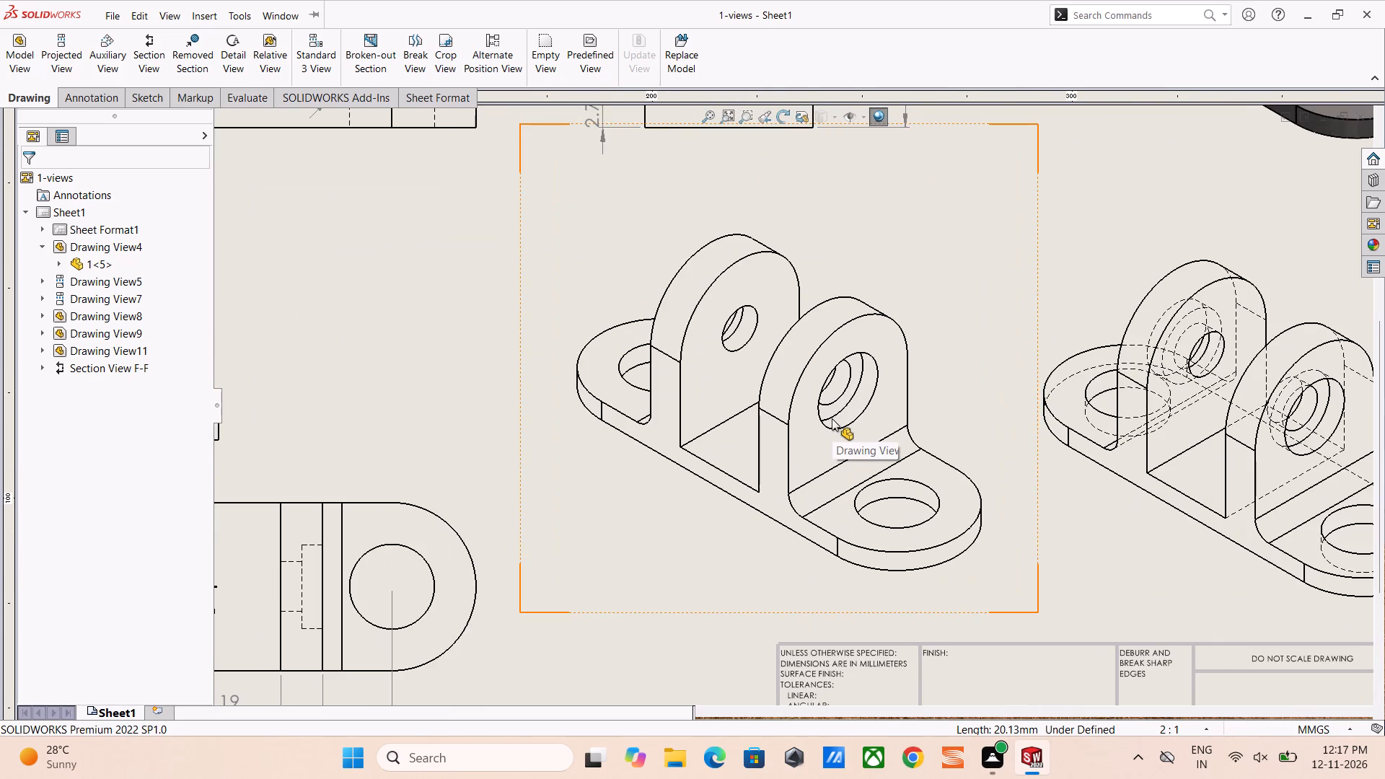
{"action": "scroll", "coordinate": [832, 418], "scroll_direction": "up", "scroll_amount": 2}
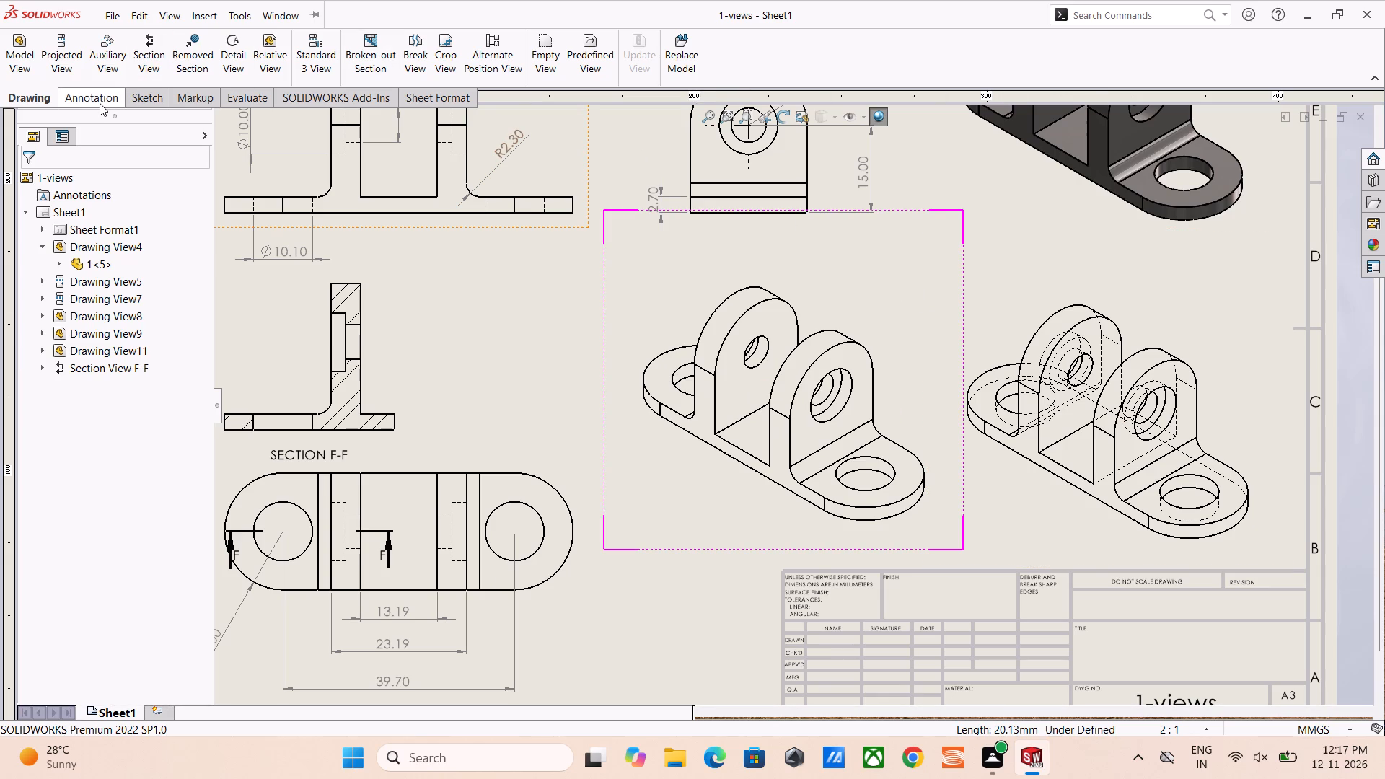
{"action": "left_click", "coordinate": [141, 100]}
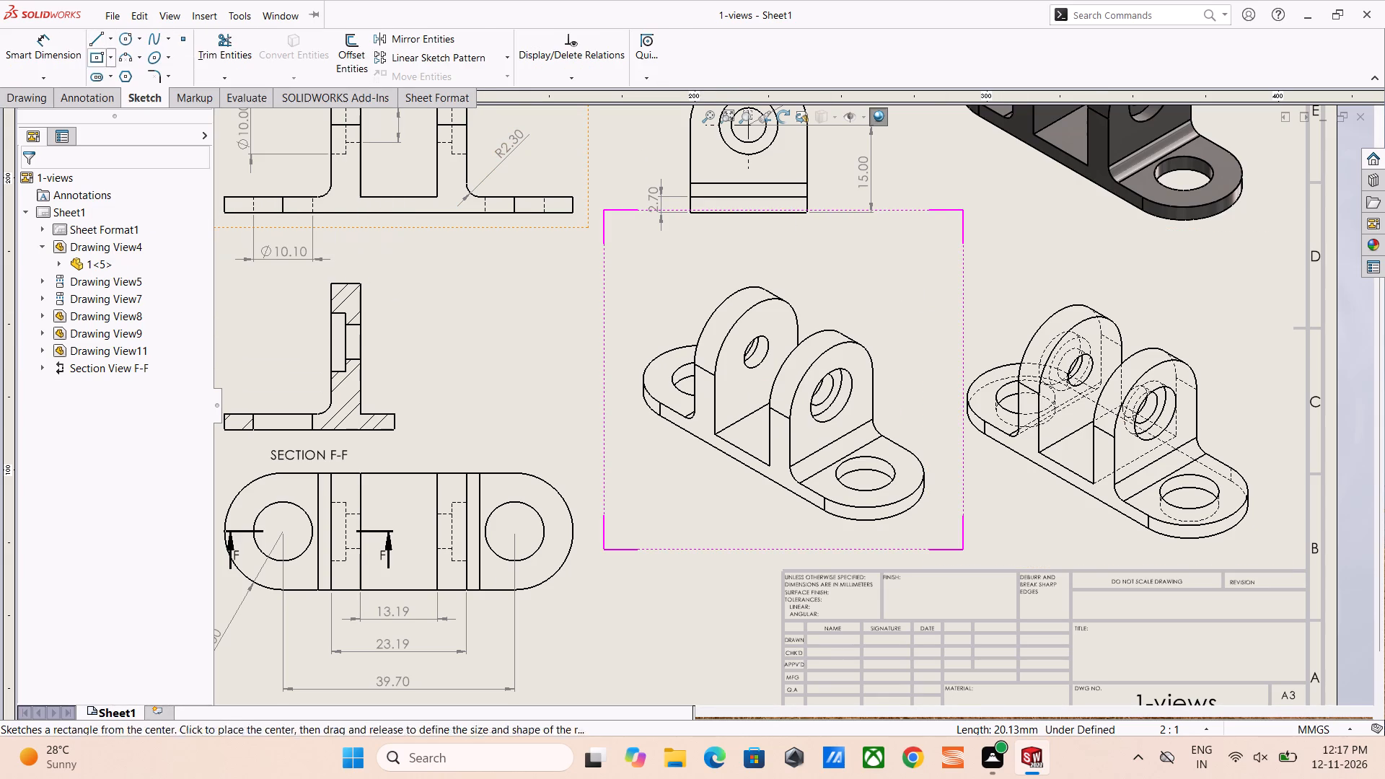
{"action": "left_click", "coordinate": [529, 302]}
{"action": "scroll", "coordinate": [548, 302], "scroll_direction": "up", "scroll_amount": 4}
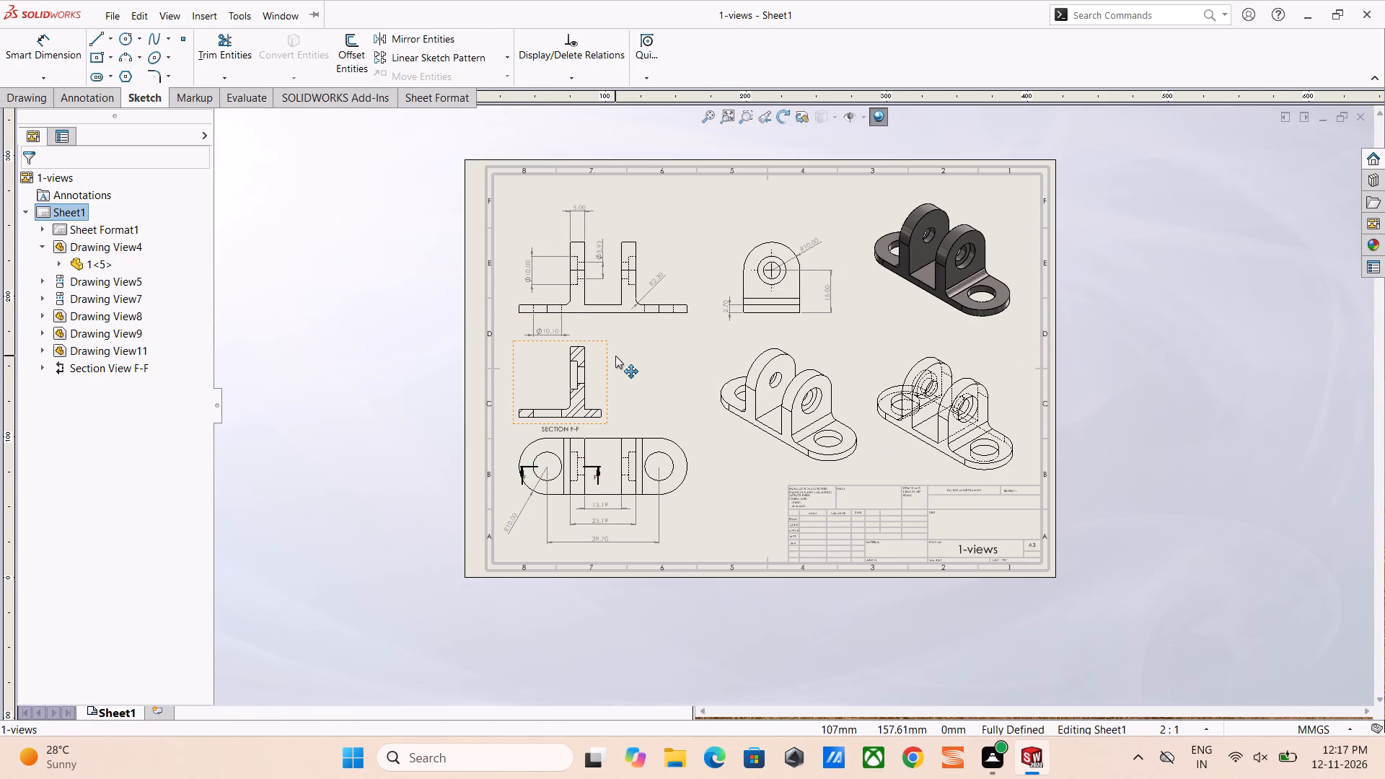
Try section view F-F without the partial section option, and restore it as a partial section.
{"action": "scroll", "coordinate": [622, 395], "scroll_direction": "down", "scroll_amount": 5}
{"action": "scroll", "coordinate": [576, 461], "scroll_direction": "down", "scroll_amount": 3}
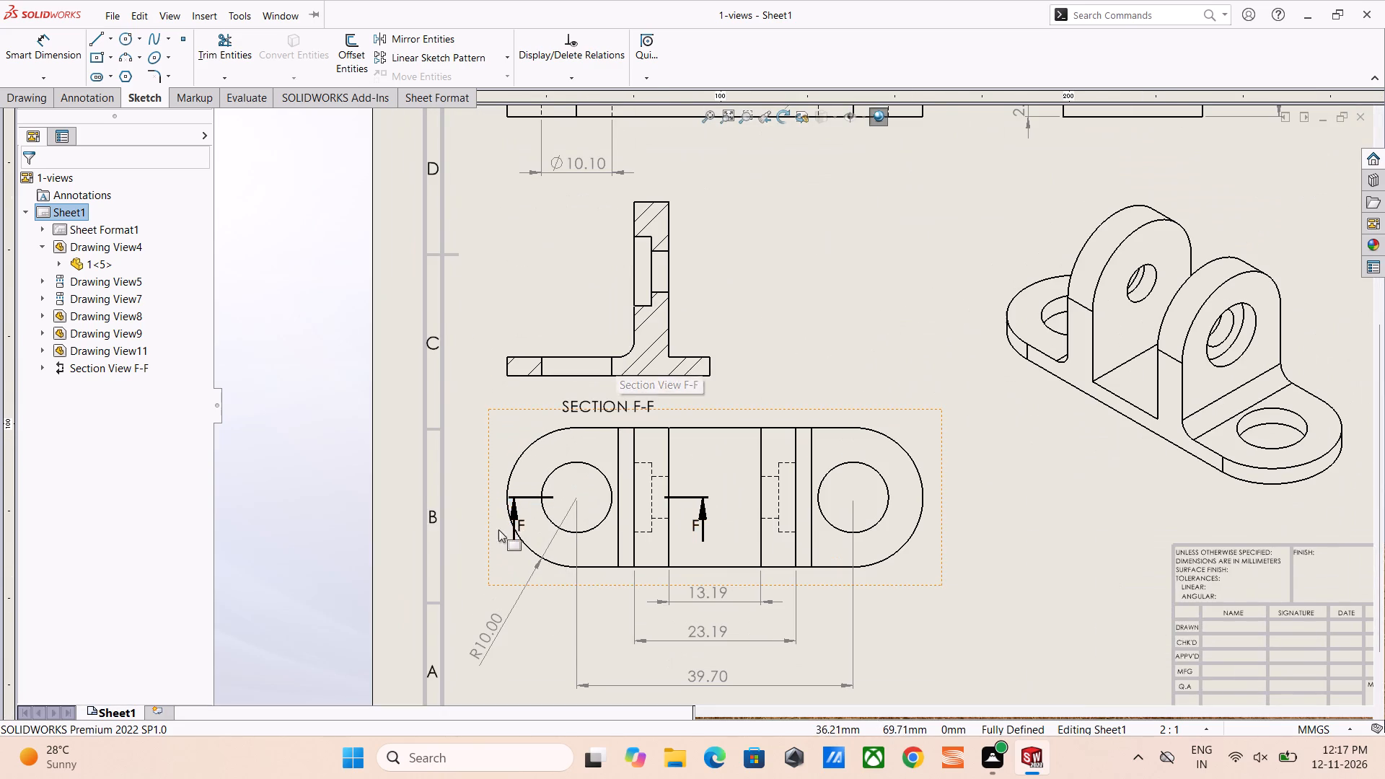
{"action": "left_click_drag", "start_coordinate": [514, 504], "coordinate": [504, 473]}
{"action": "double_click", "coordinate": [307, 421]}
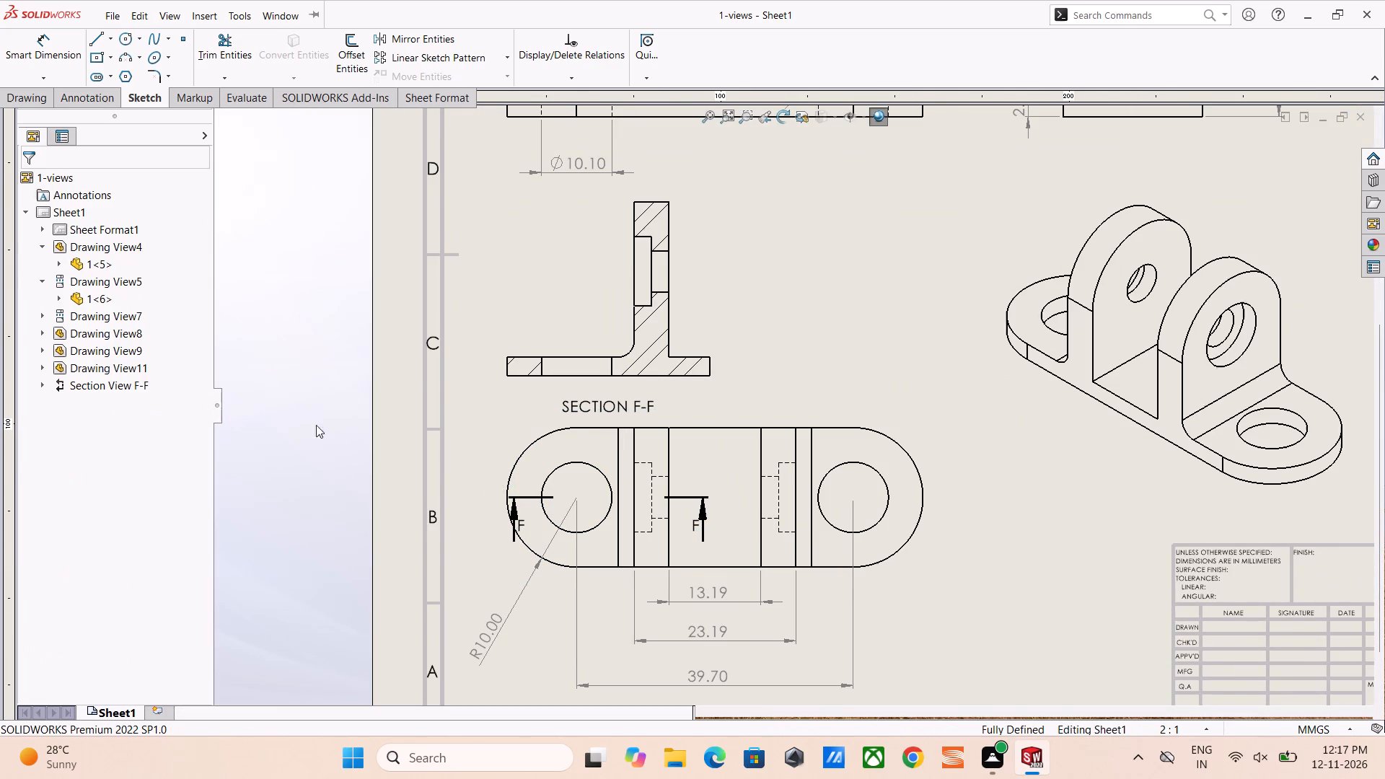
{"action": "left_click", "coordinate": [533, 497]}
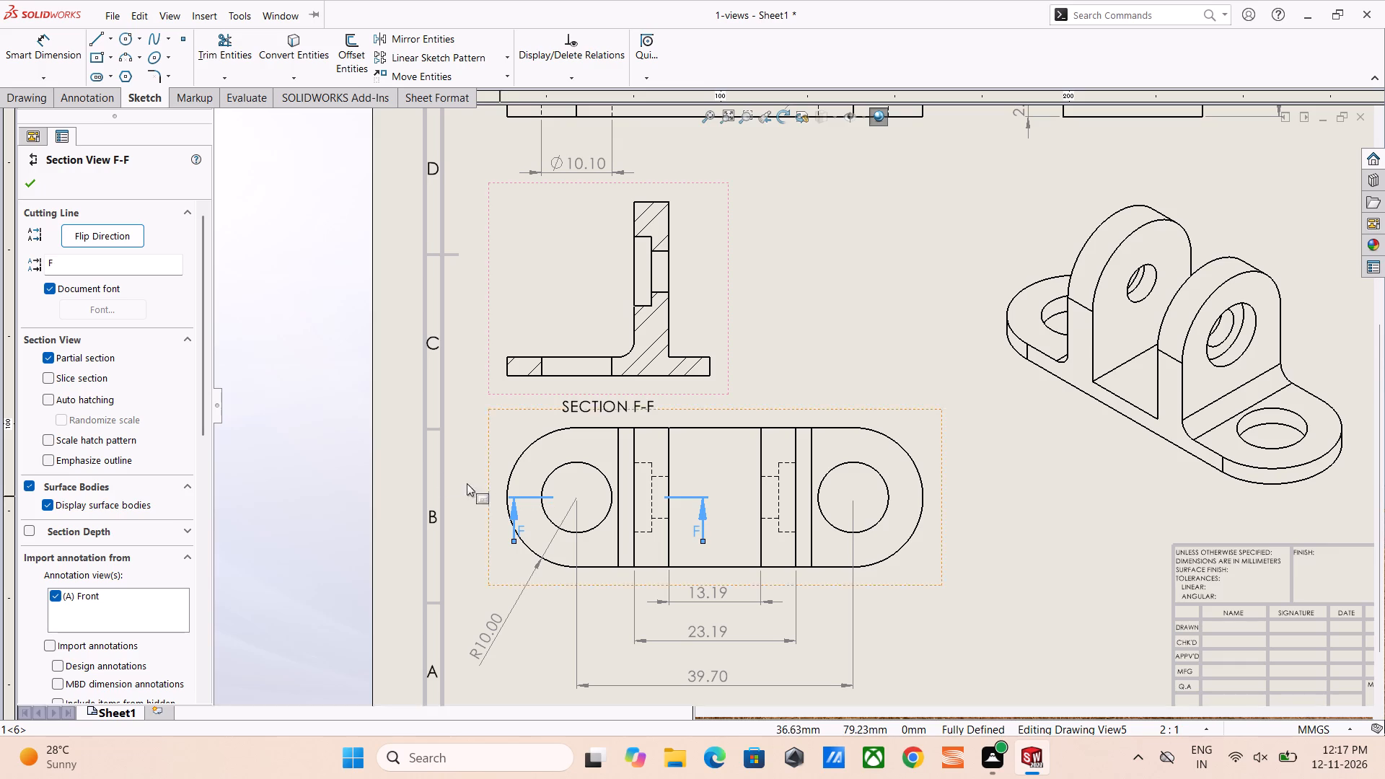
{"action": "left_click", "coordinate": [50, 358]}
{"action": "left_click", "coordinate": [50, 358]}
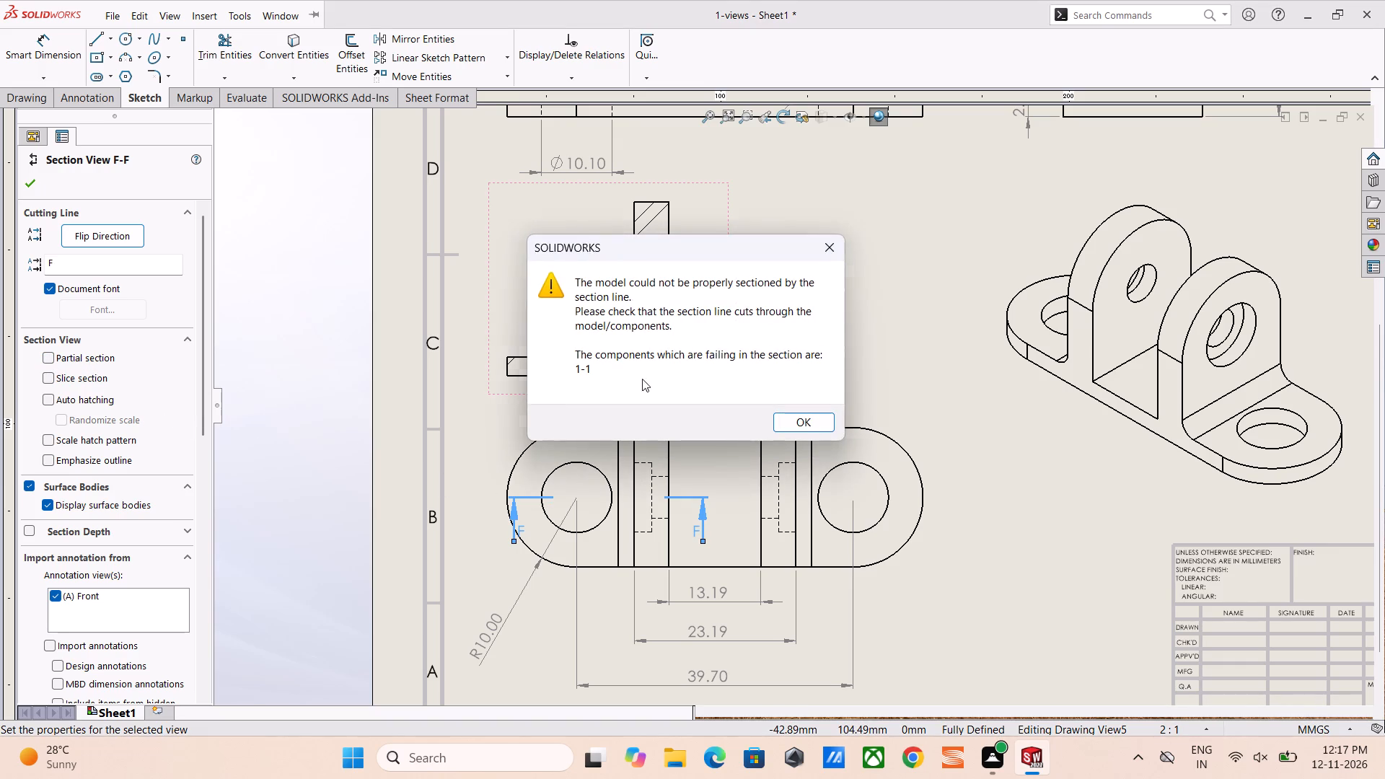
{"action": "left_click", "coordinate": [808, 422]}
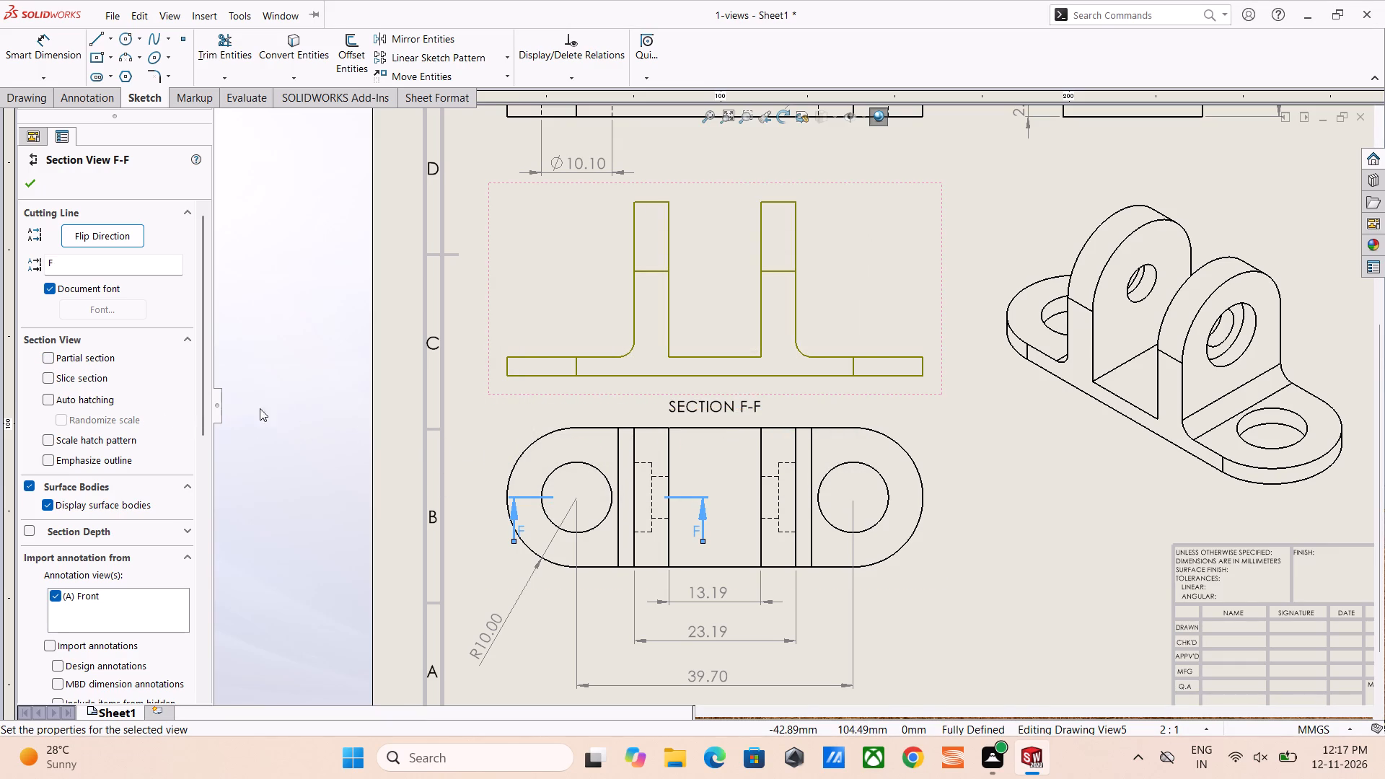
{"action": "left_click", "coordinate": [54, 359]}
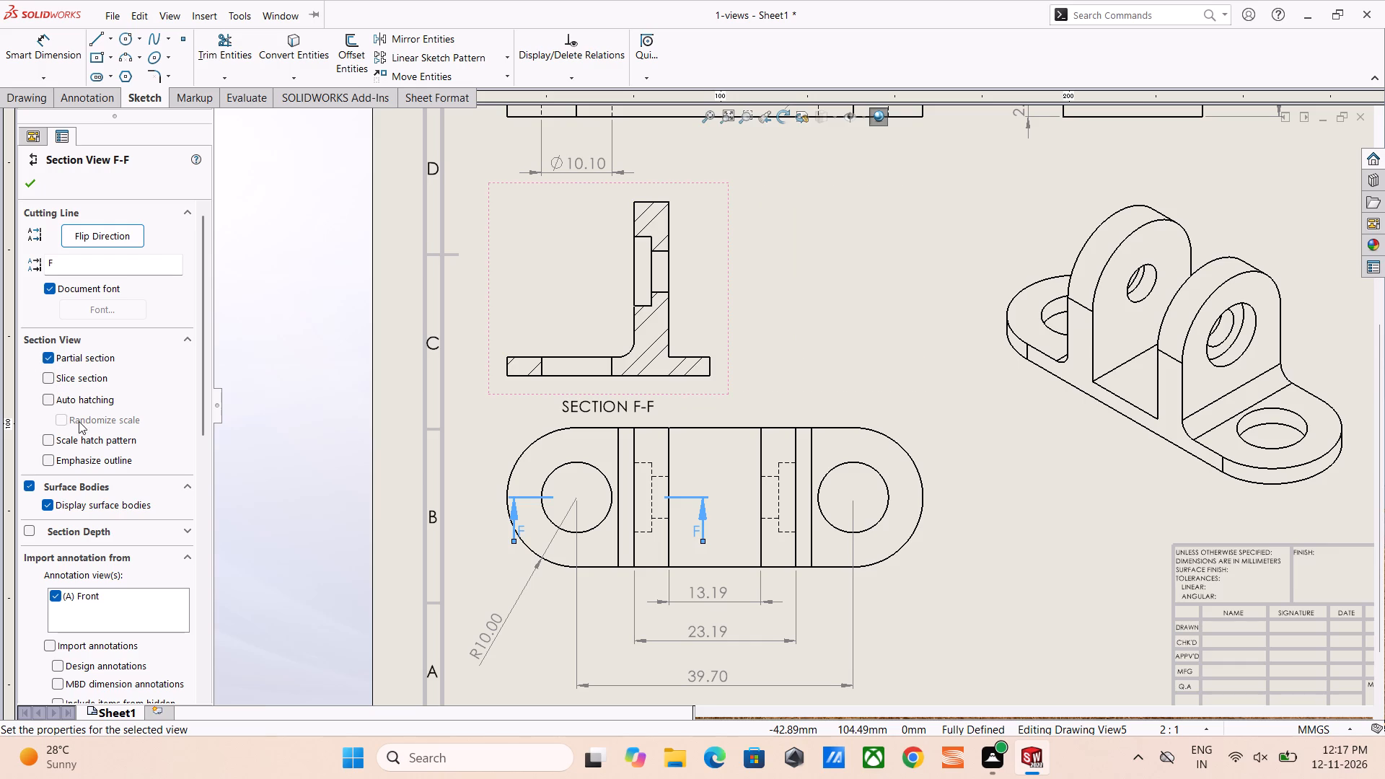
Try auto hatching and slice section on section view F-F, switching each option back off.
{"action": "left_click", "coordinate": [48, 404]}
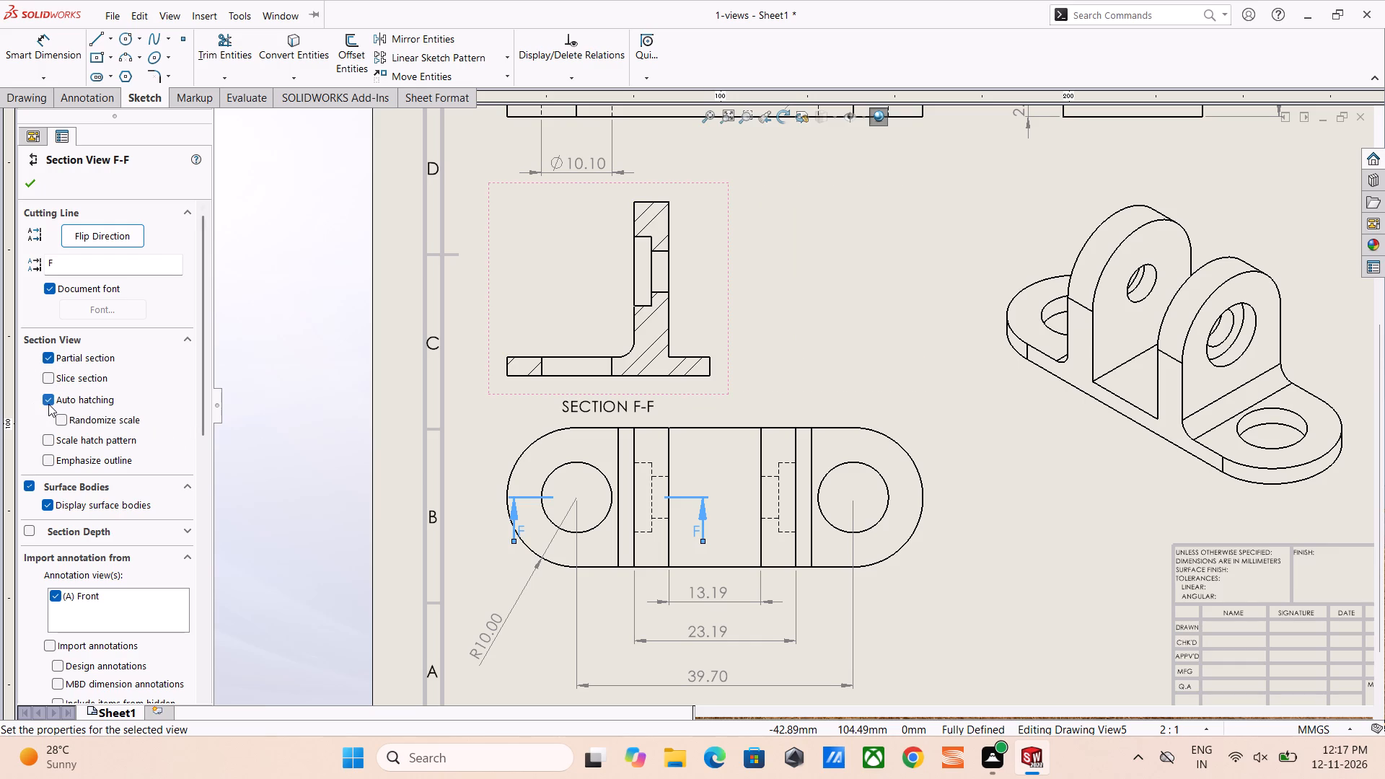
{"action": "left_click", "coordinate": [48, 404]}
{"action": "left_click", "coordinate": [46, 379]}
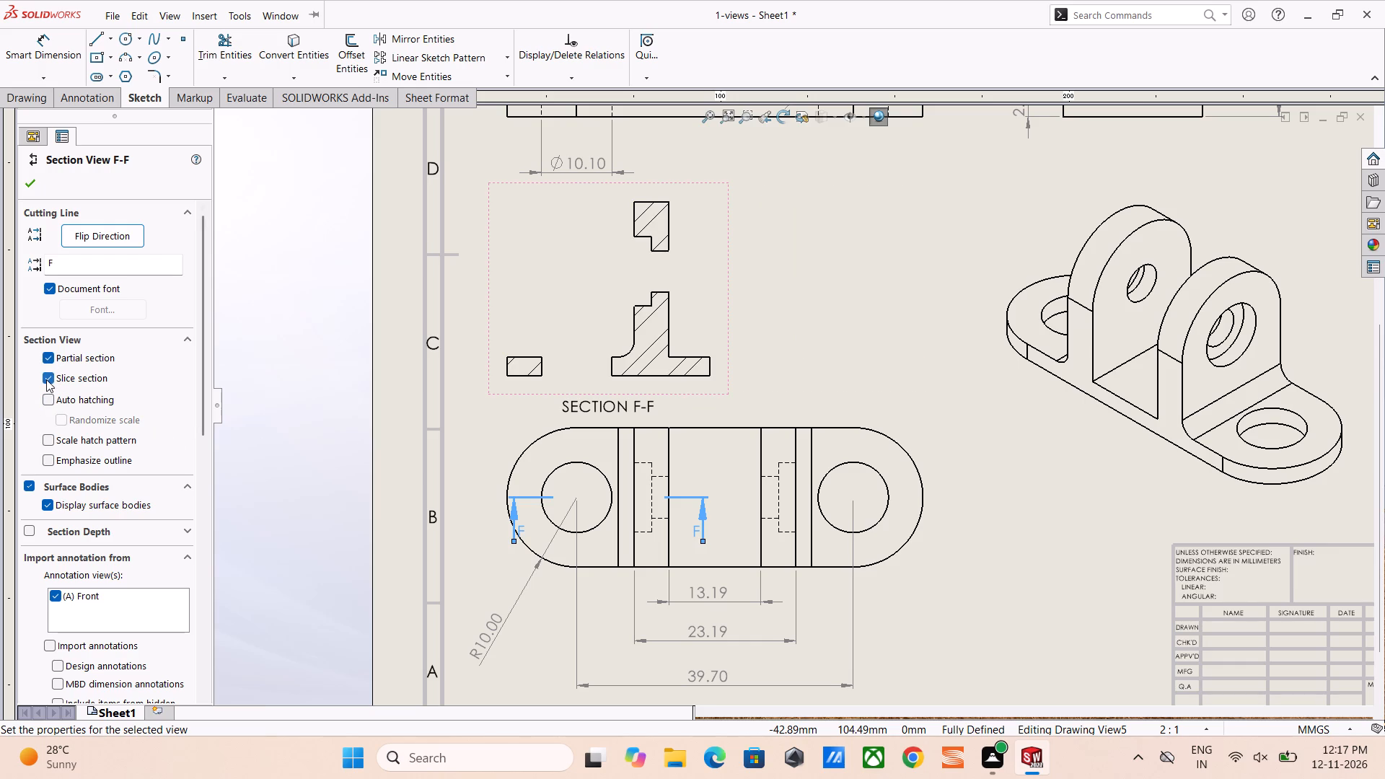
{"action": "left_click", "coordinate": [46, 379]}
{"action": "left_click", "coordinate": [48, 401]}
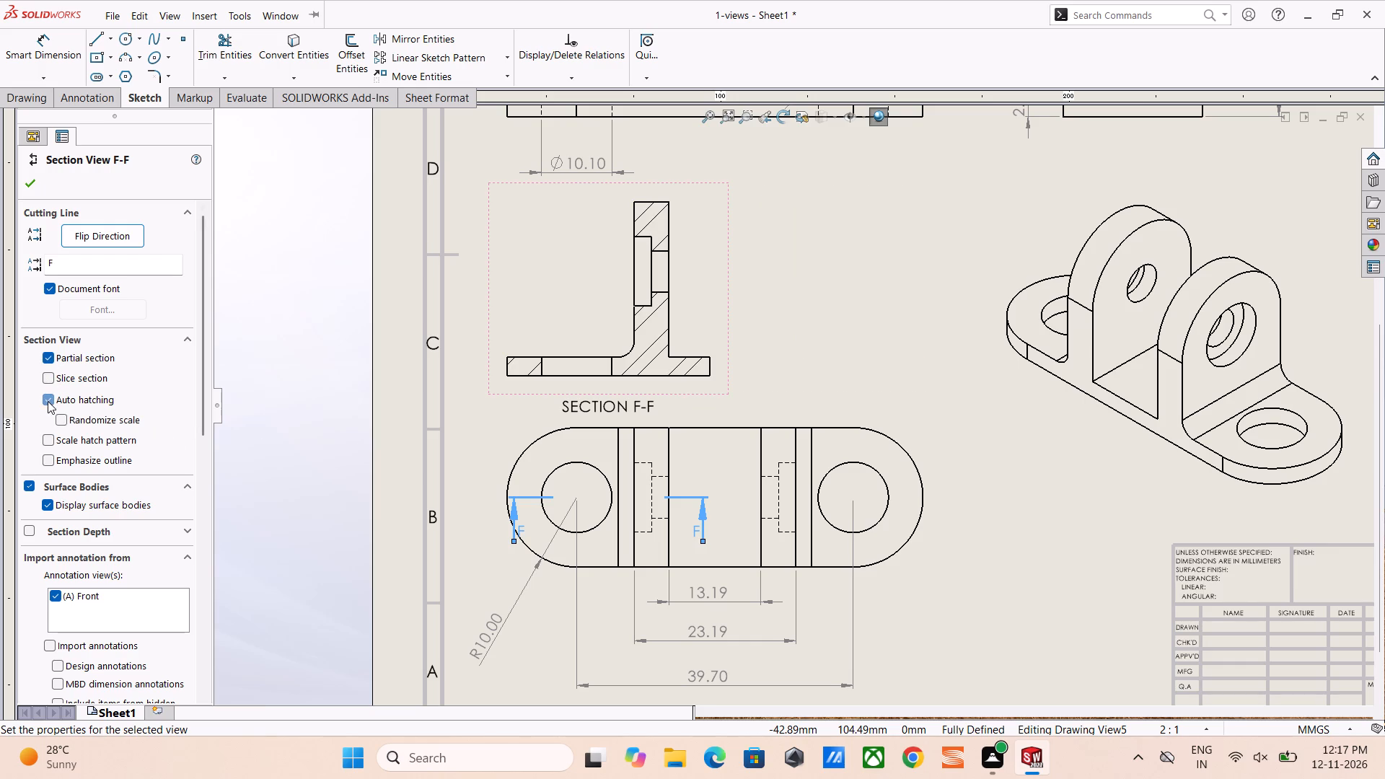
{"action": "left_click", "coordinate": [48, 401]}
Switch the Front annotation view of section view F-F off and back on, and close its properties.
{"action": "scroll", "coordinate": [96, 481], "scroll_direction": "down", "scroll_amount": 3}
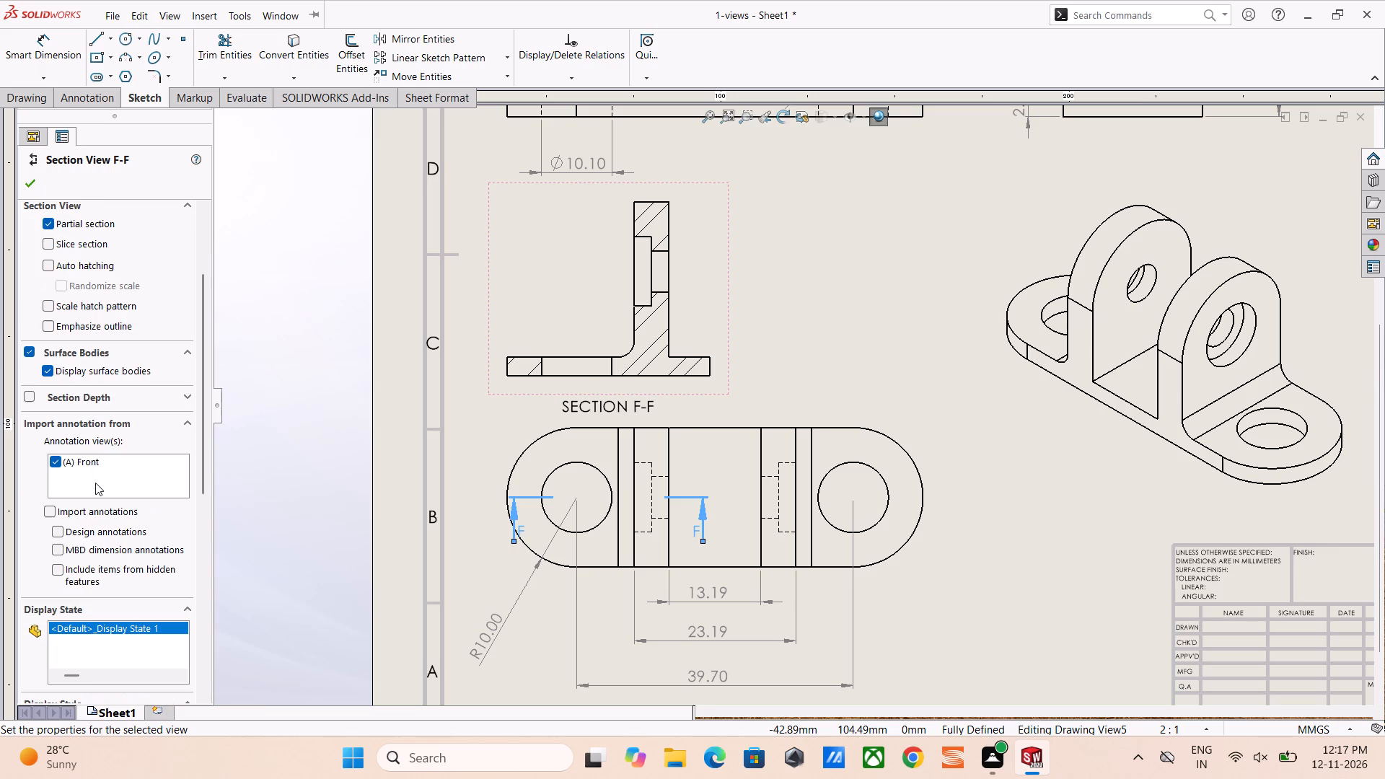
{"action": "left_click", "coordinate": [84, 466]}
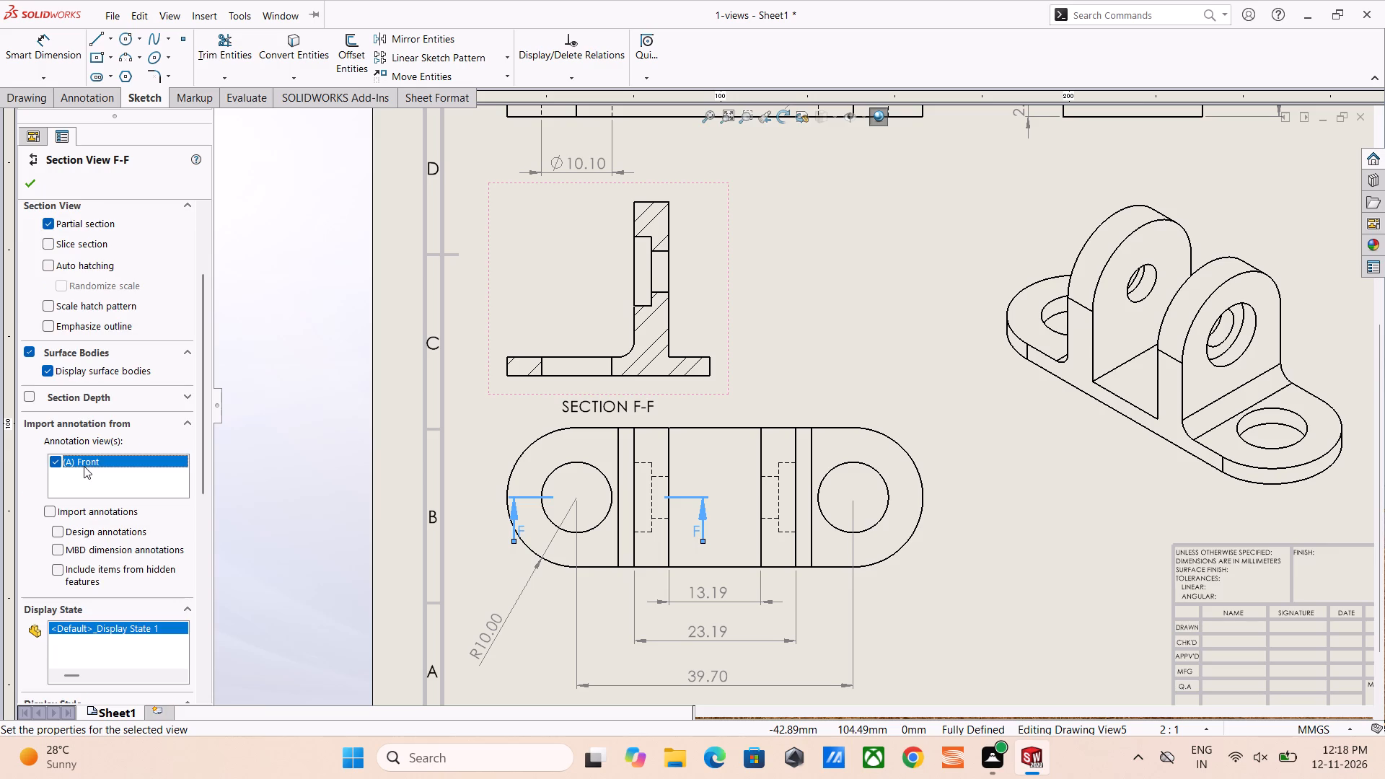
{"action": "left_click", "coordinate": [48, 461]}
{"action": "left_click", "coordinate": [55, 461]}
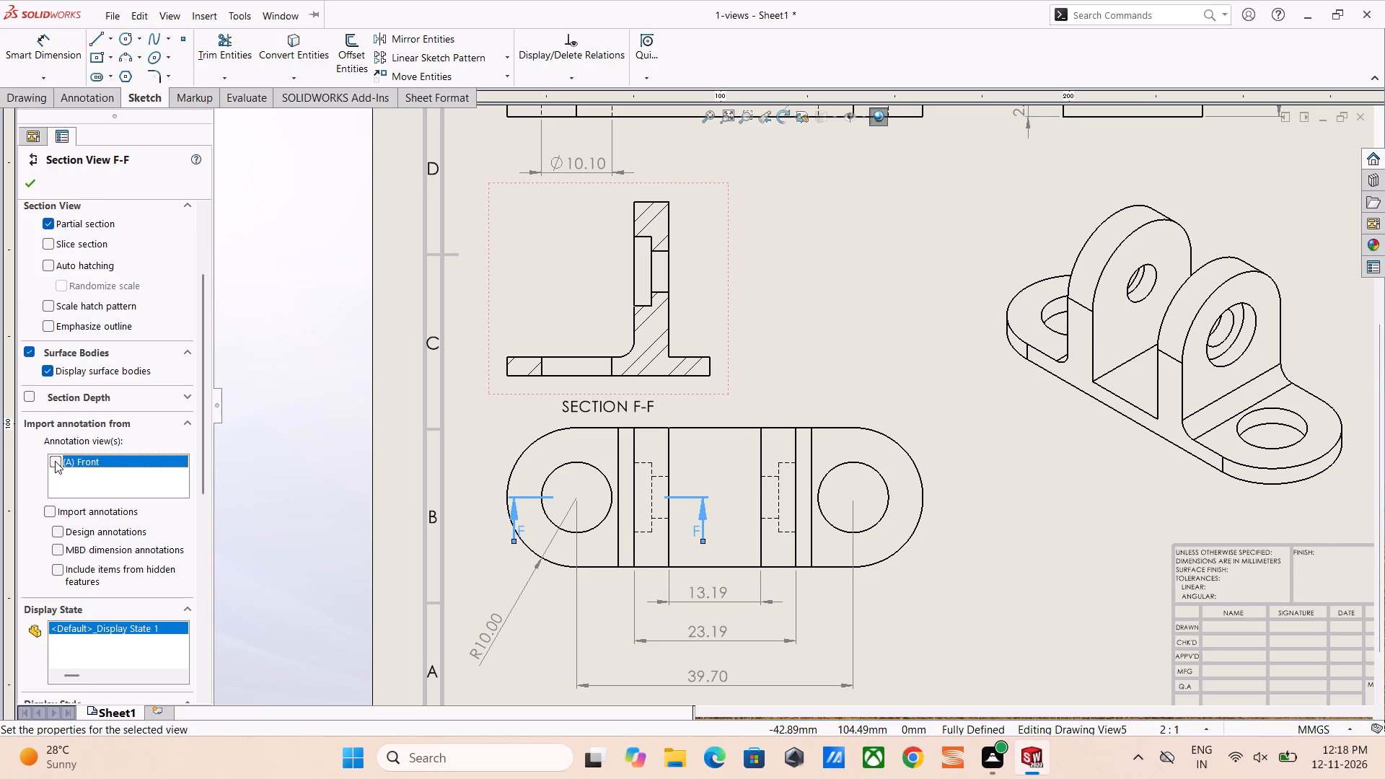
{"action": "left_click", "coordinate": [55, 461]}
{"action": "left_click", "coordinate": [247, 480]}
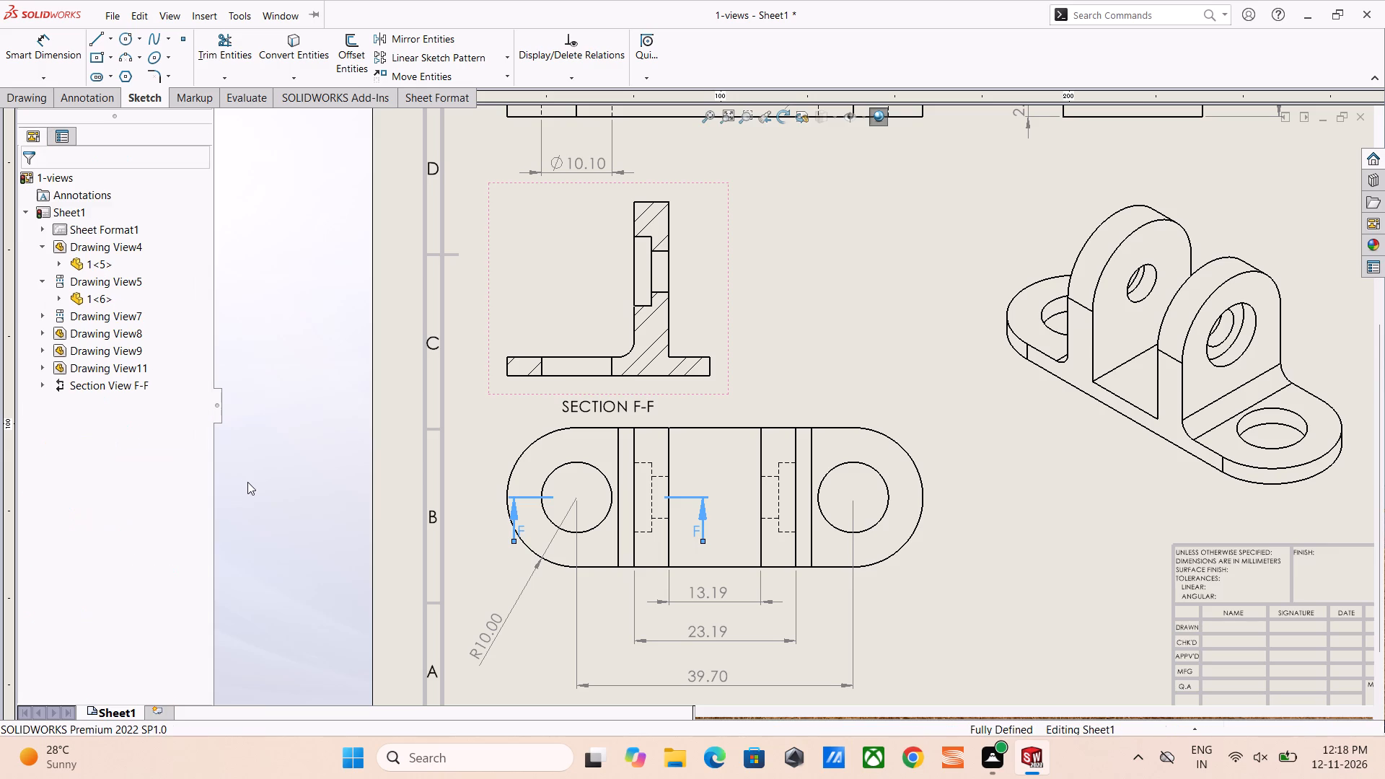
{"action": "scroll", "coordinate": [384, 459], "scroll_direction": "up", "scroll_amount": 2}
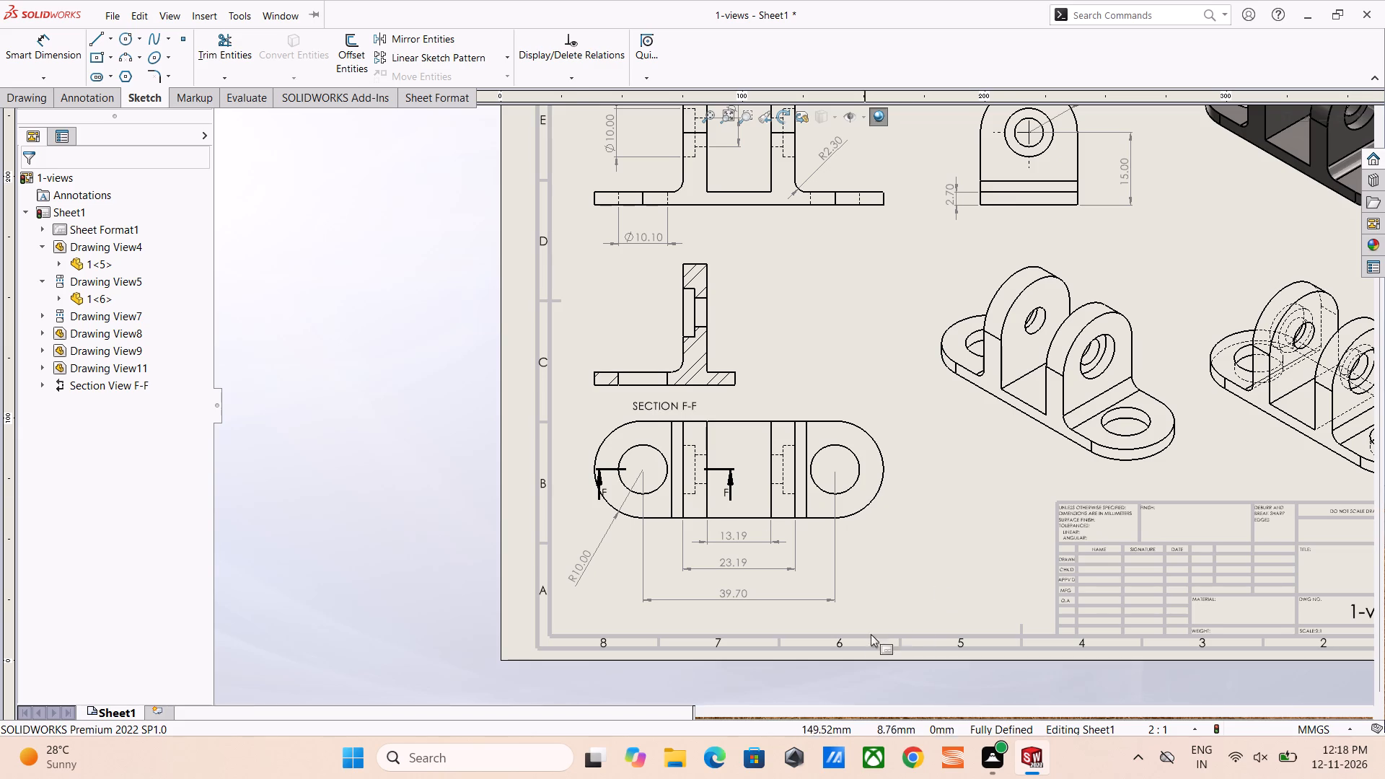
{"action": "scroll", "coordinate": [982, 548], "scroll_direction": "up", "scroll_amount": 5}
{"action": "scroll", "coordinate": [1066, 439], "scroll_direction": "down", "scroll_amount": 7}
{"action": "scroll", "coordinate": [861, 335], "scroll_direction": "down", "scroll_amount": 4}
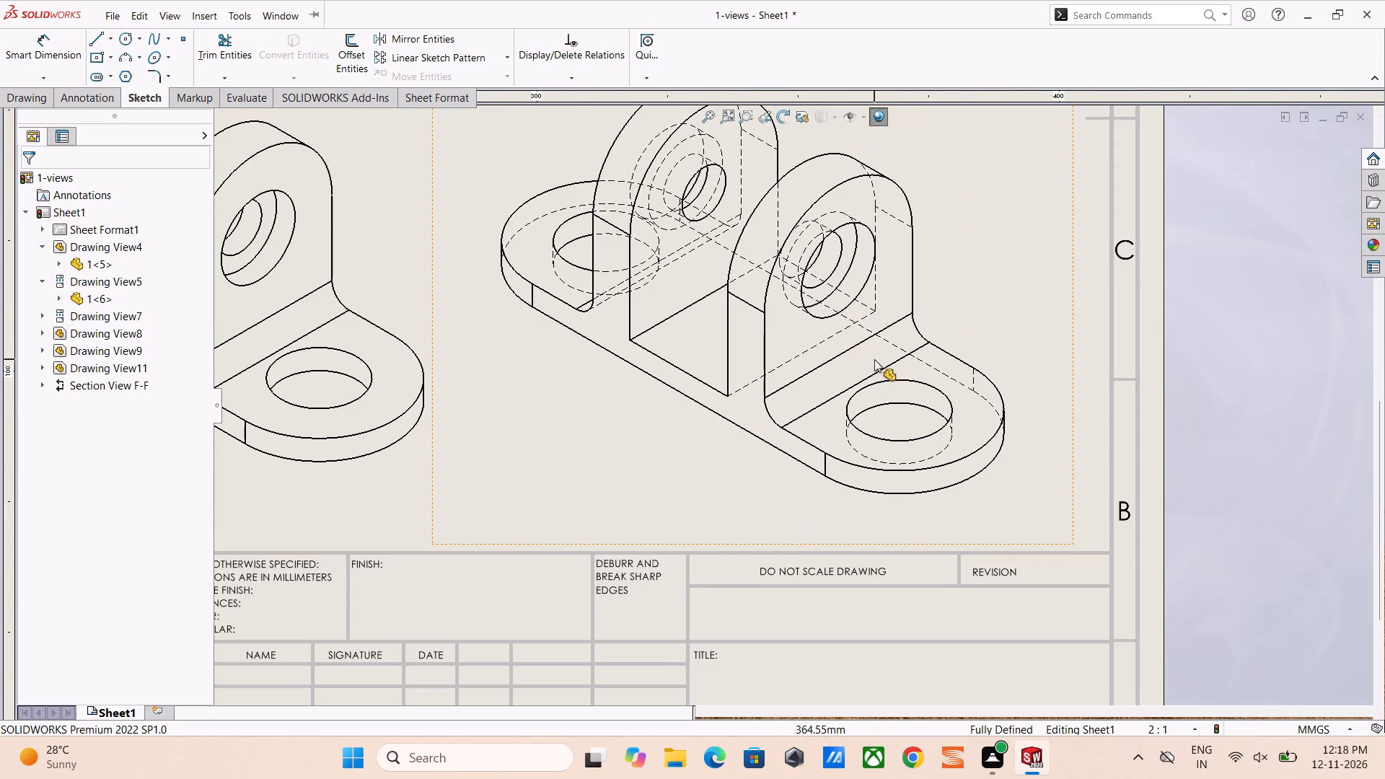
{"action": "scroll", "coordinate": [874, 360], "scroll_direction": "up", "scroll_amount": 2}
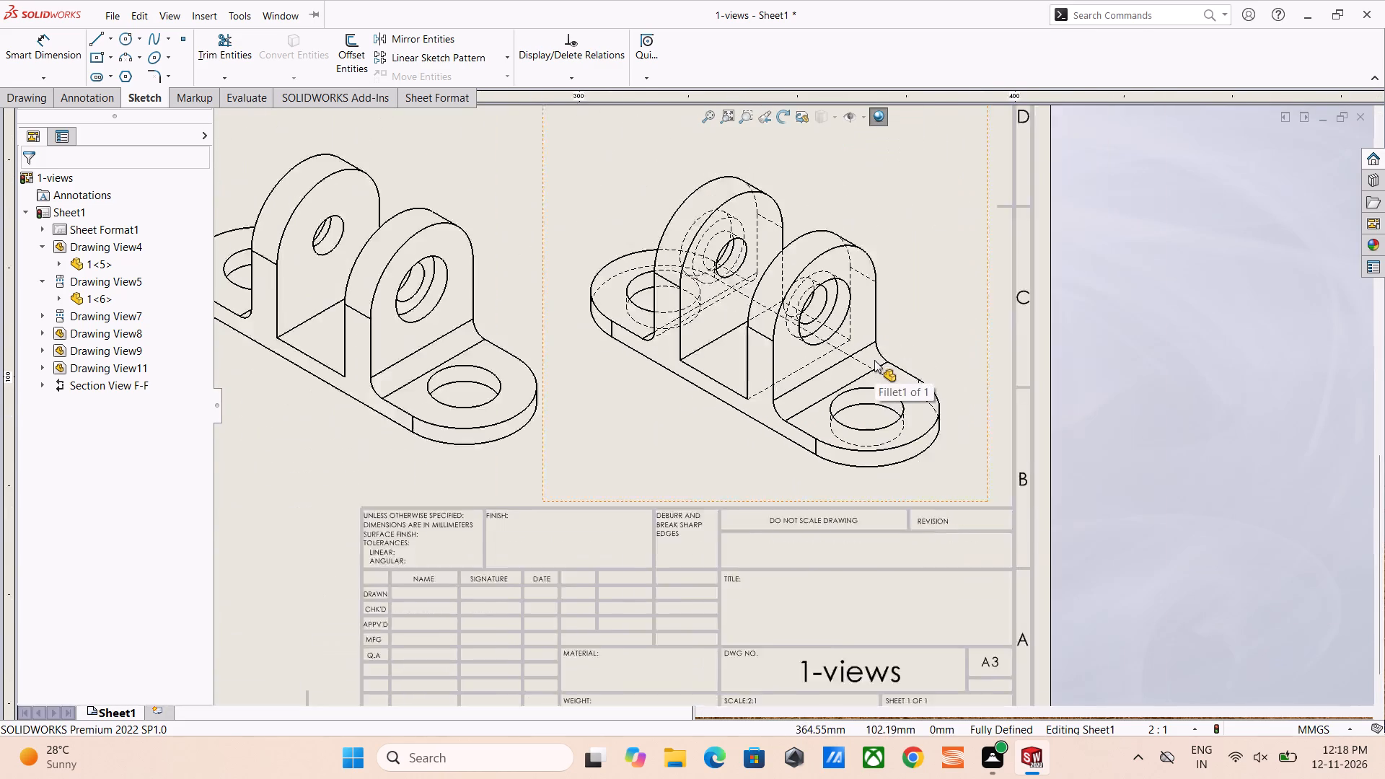
Sketch a line about 13.6 mm long from the rear lug's hole centre out past the lug in Drawing View11.
{"action": "scroll", "coordinate": [874, 360], "scroll_direction": "up", "scroll_amount": 1}
{"action": "scroll", "coordinate": [602, 356], "scroll_direction": "down", "scroll_amount": 2}
{"action": "scroll", "coordinate": [583, 361], "scroll_direction": "up", "scroll_amount": 3}
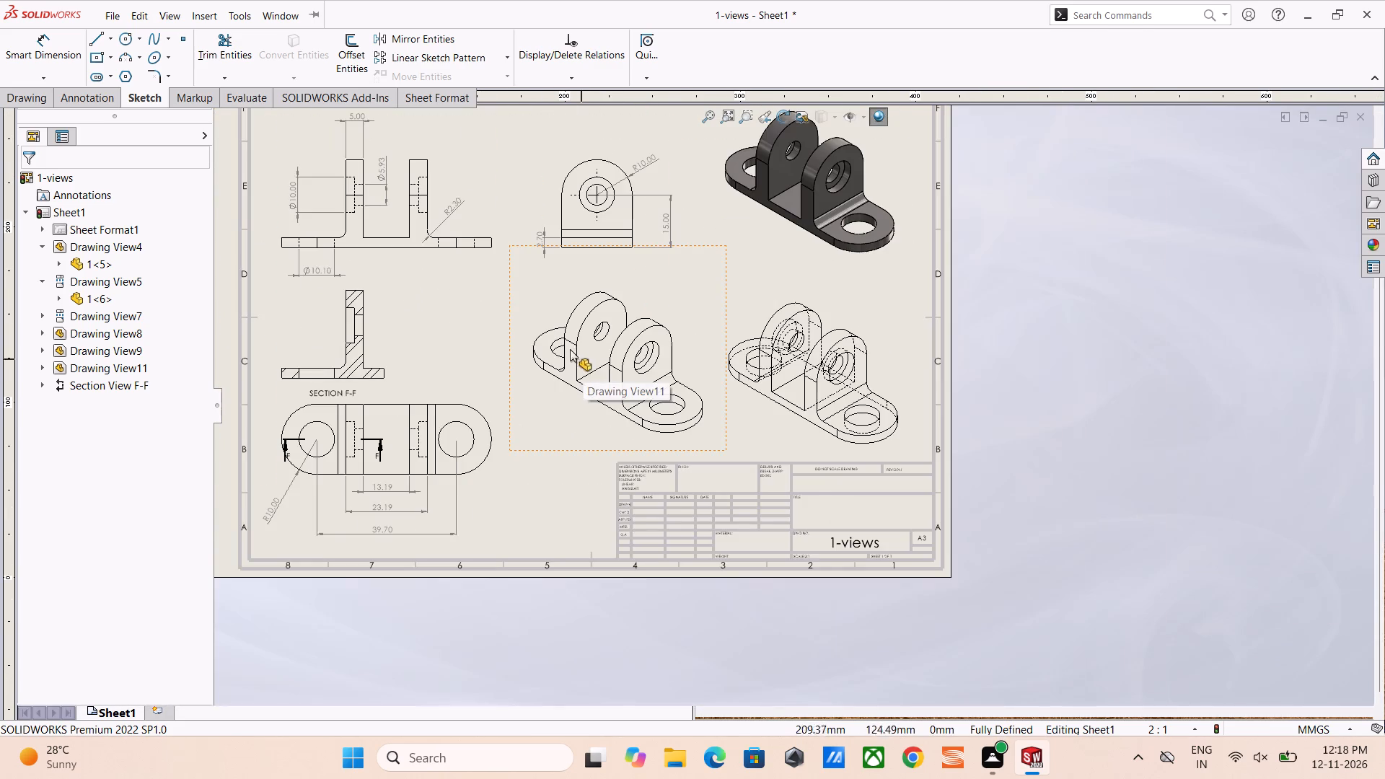
{"action": "scroll", "coordinate": [569, 347], "scroll_direction": "down", "scroll_amount": 4}
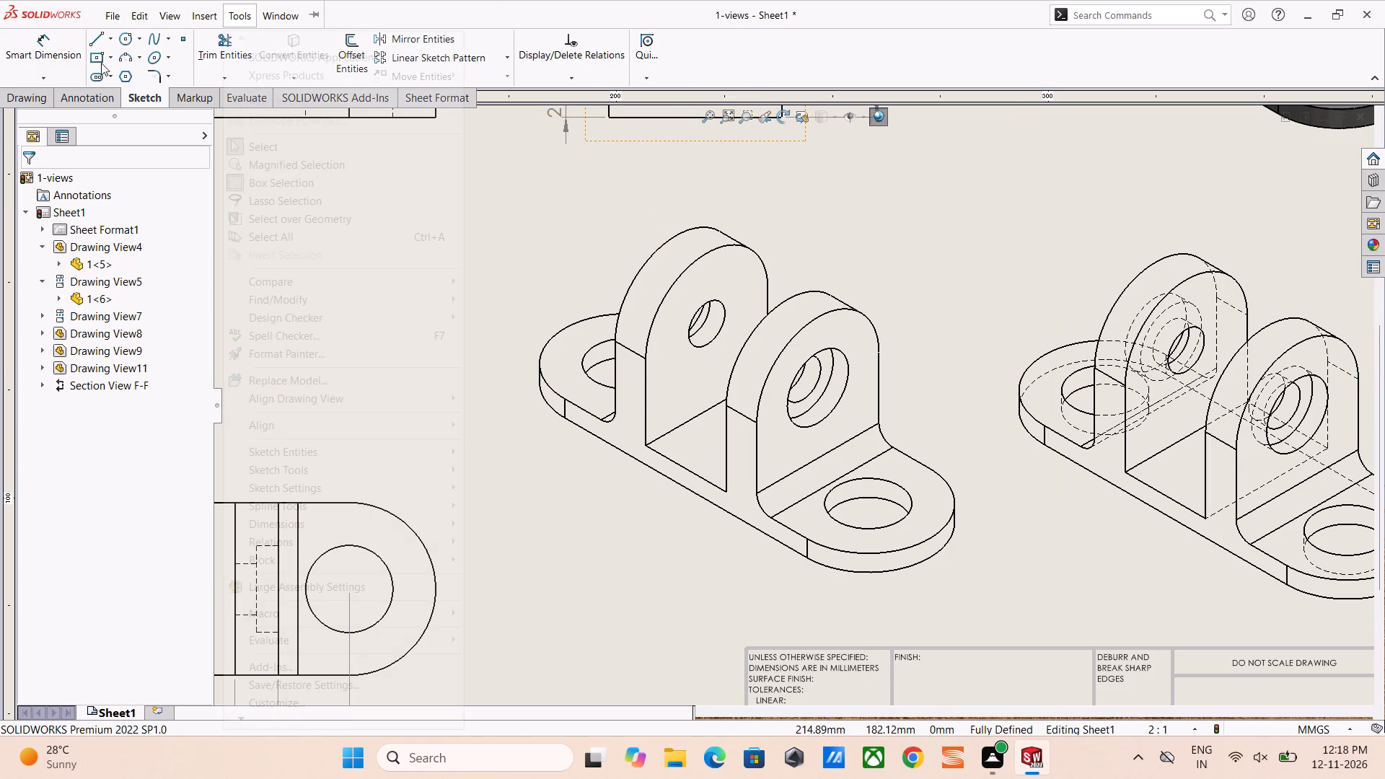
{"action": "left_click", "coordinate": [100, 40]}
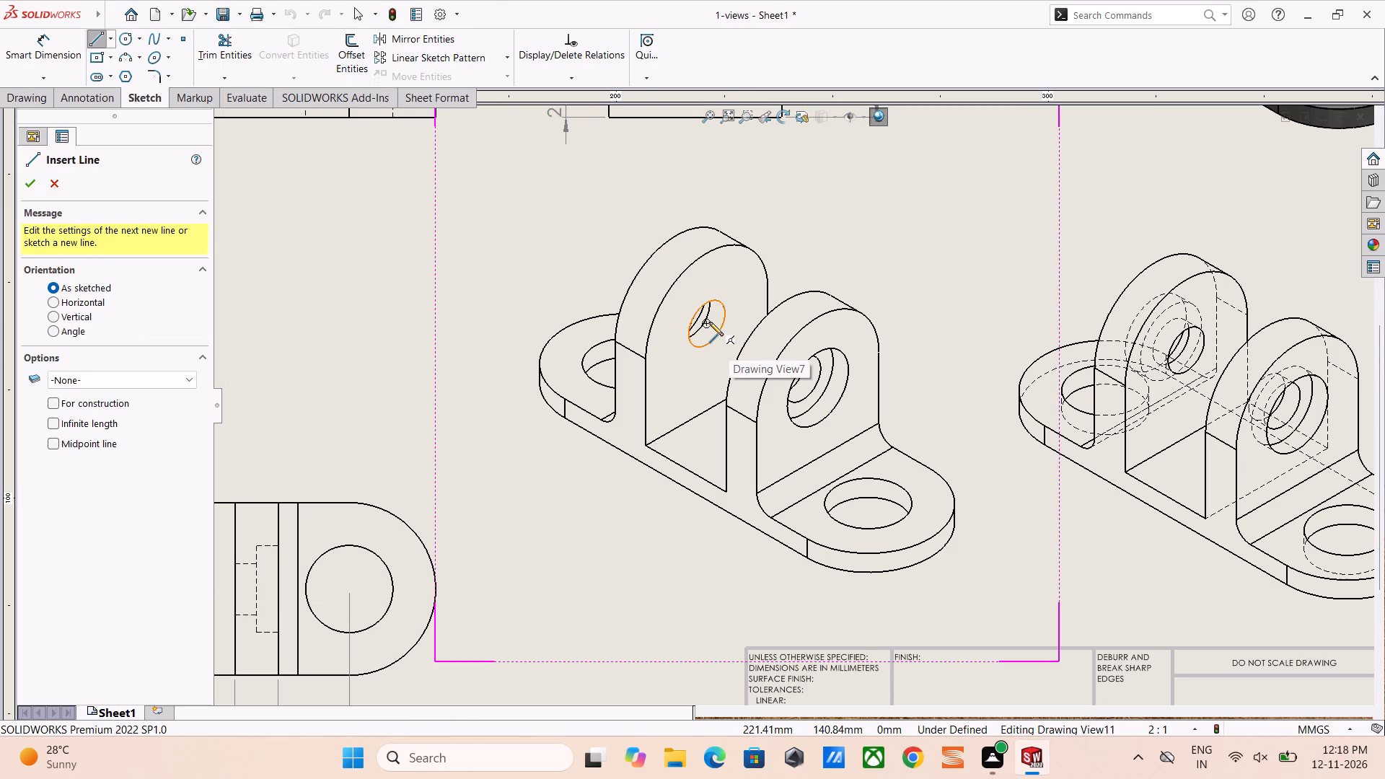
{"action": "left_click", "coordinate": [708, 325]}
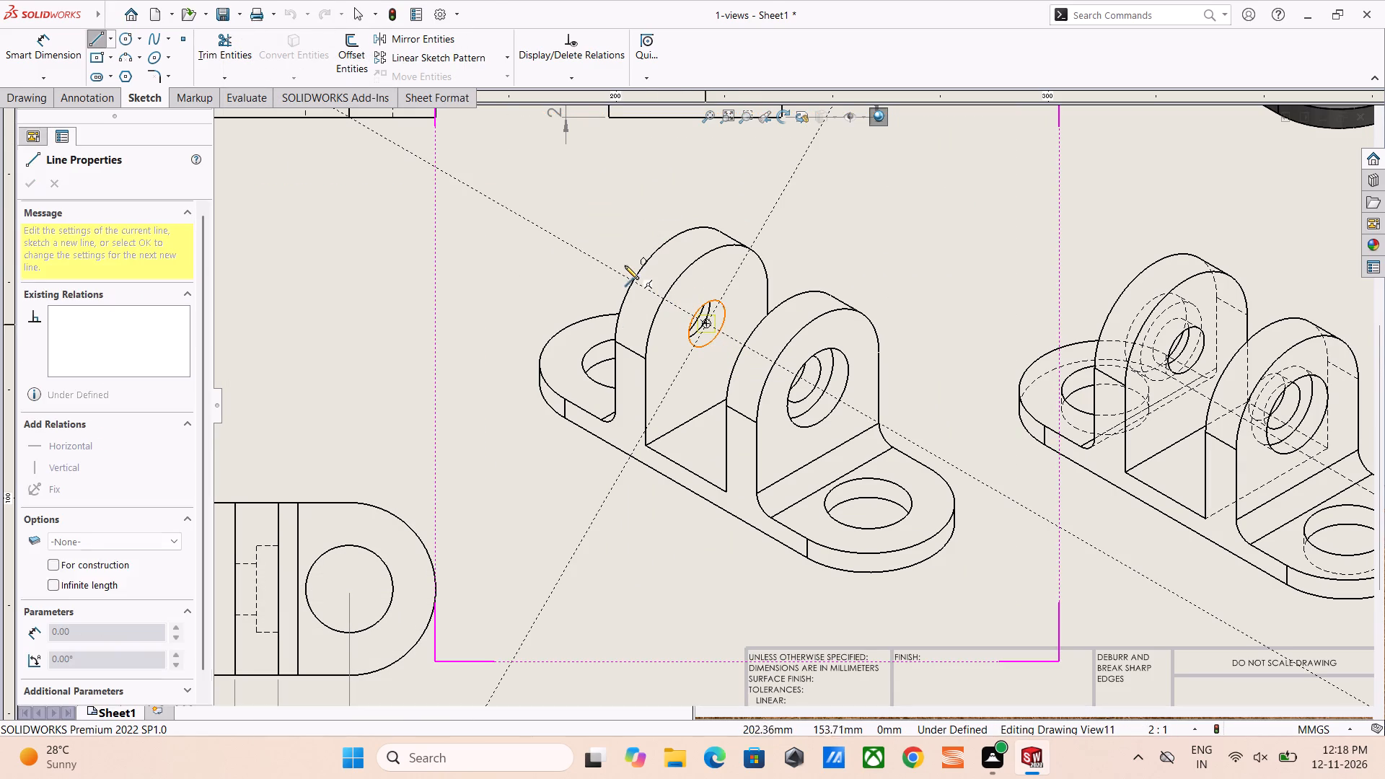
{"action": "left_click", "coordinate": [604, 265]}
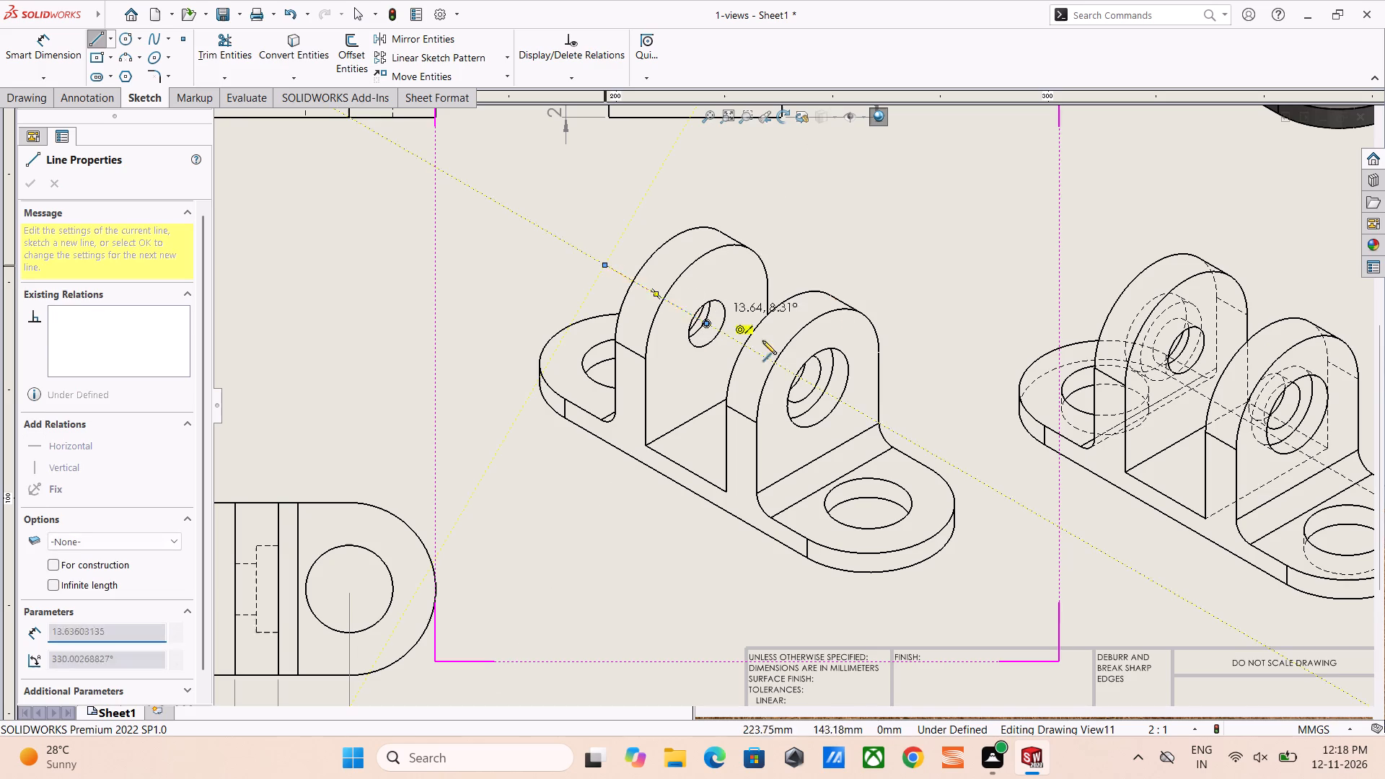
{"action": "right_click", "coordinate": [536, 276]}
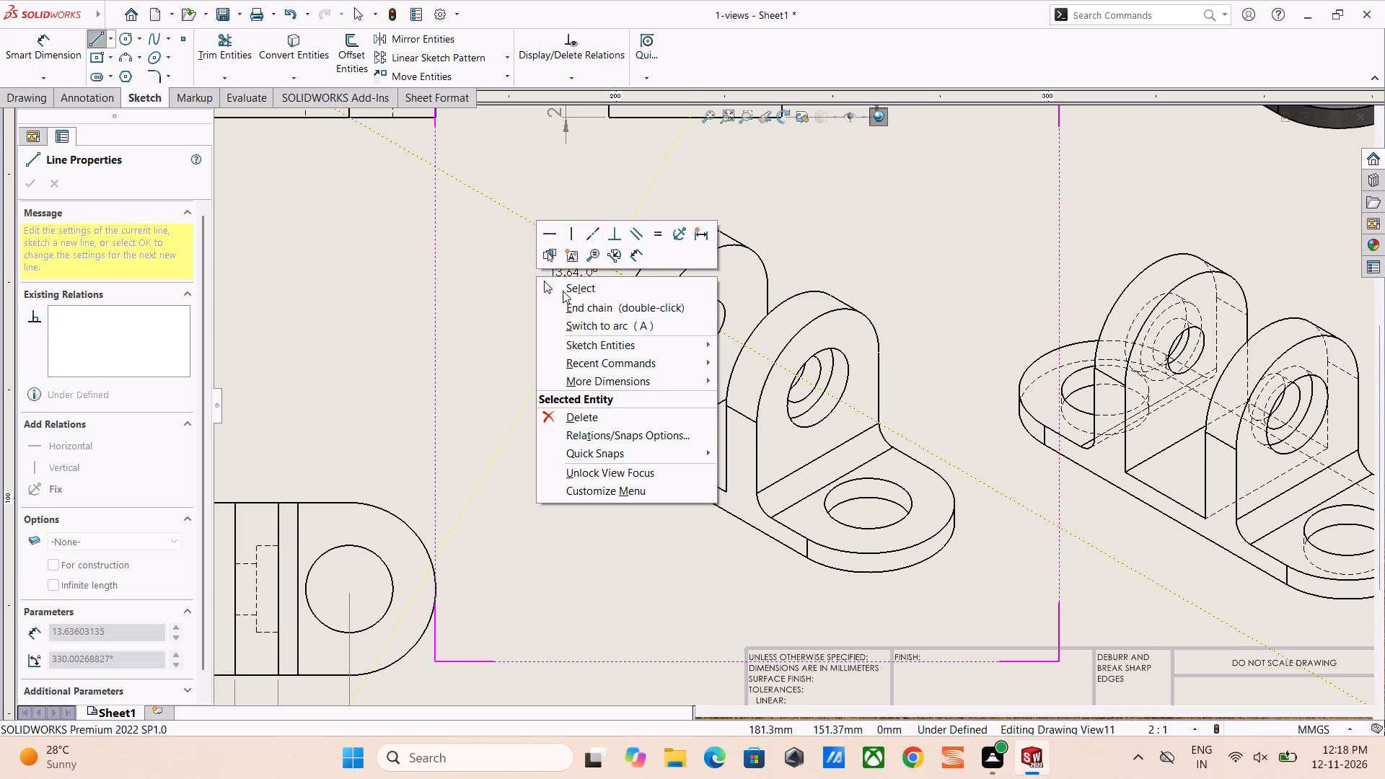
{"action": "left_click", "coordinate": [563, 291]}
{"action": "right_click_drag", "start_coordinate": [533, 283], "coordinate": [517, 216]}
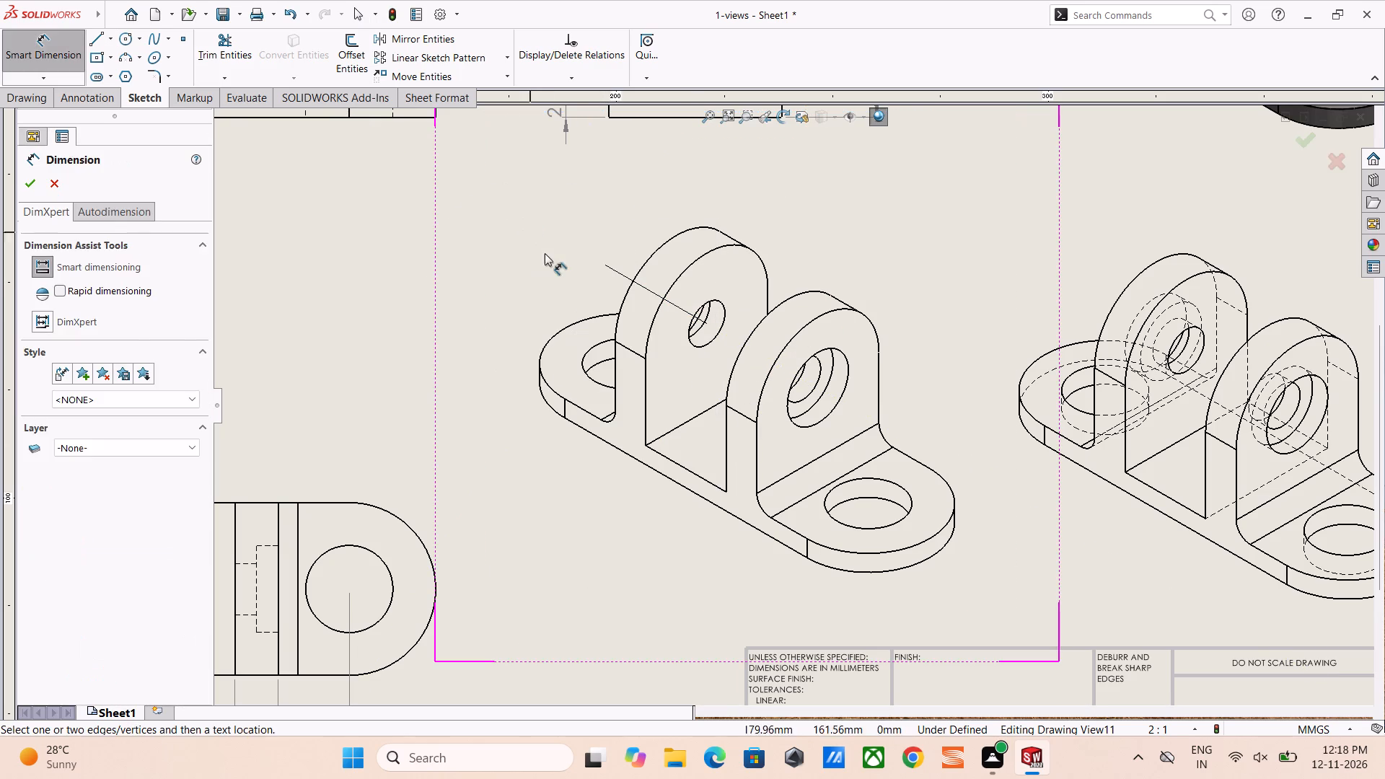
{"action": "right_click_drag", "start_coordinate": [549, 258], "coordinate": [446, 274]}
{"action": "right_click_drag", "start_coordinate": [451, 253], "coordinate": [452, 190]}
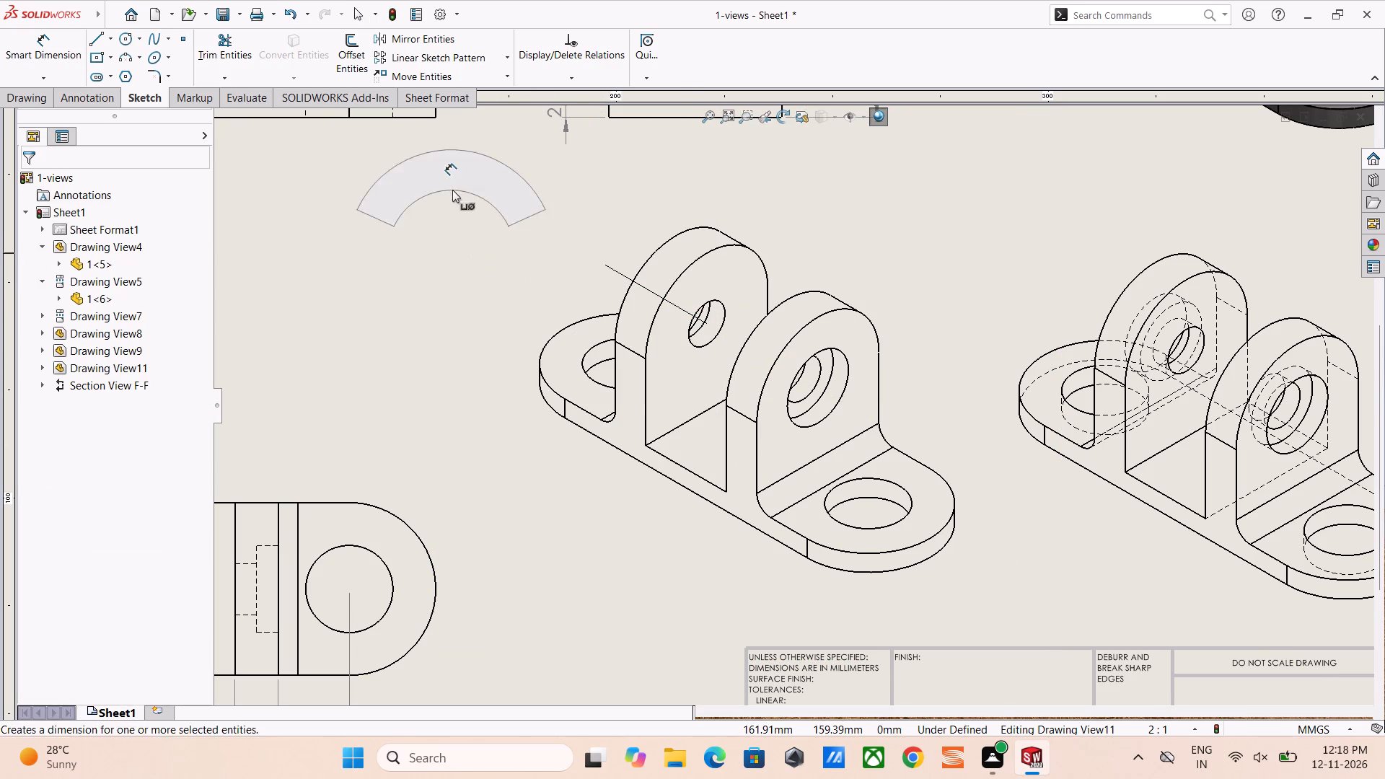
{"action": "right_click", "coordinate": [452, 248]}
{"action": "left_click", "coordinate": [379, 159]}
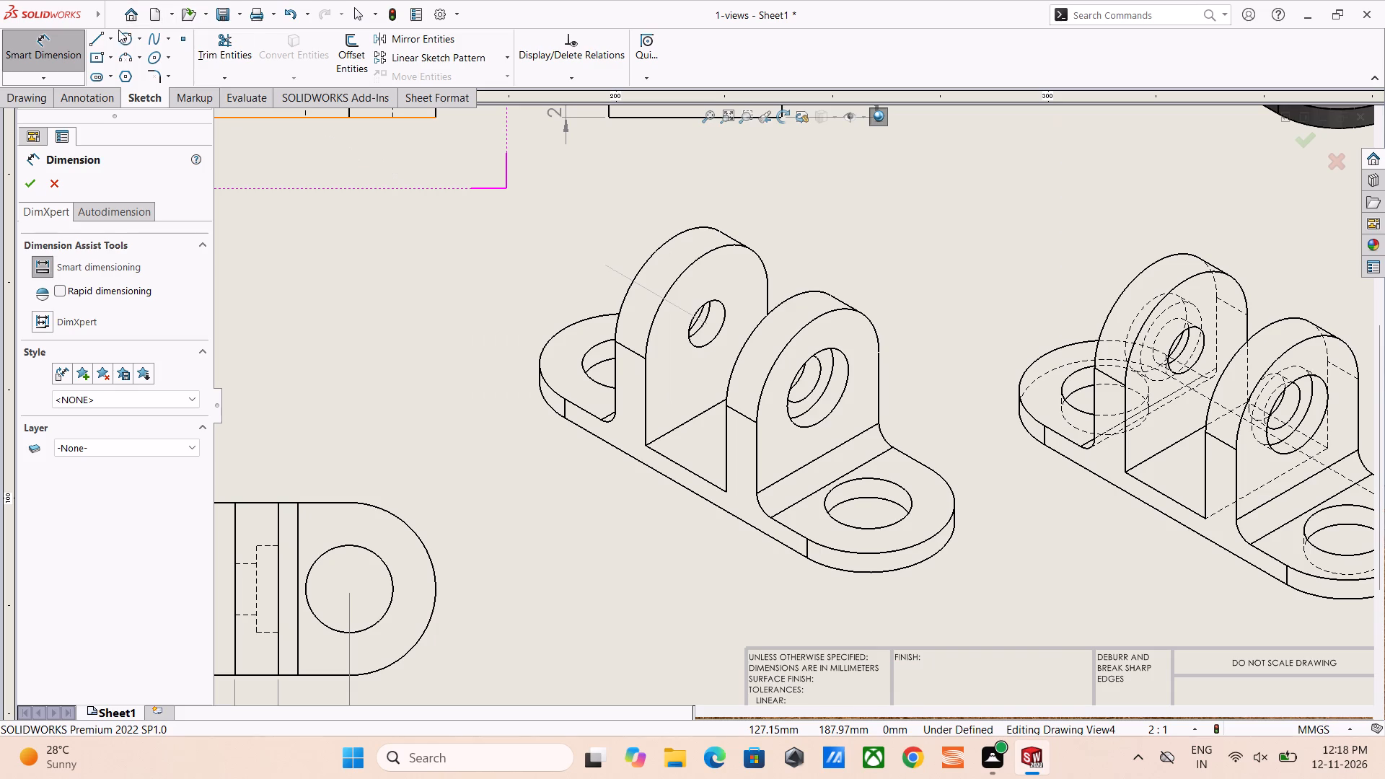
Sketch a second line about 17 mm long from the rear lug's hole centre down to the base edge between the lugs.
{"action": "left_click", "coordinate": [97, 35]}
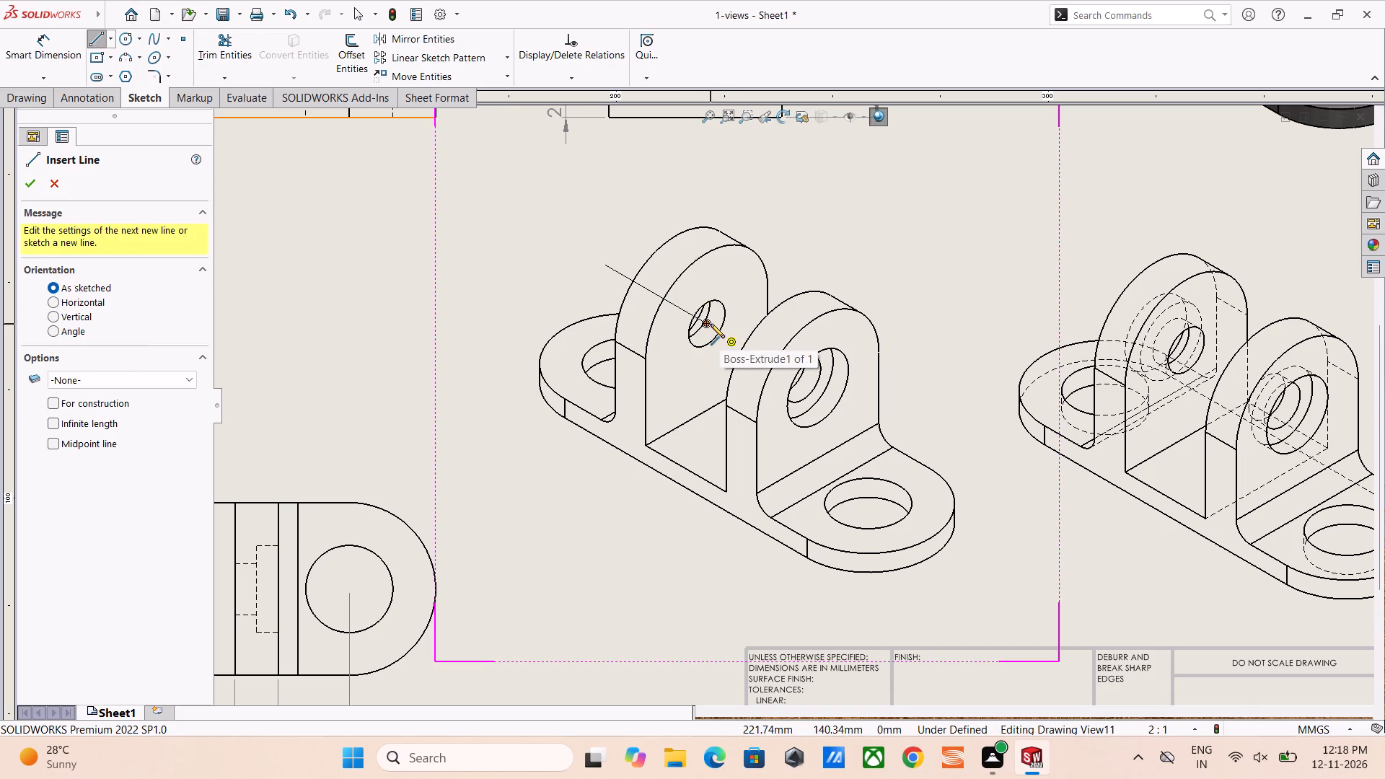
{"action": "left_click", "coordinate": [711, 324]}
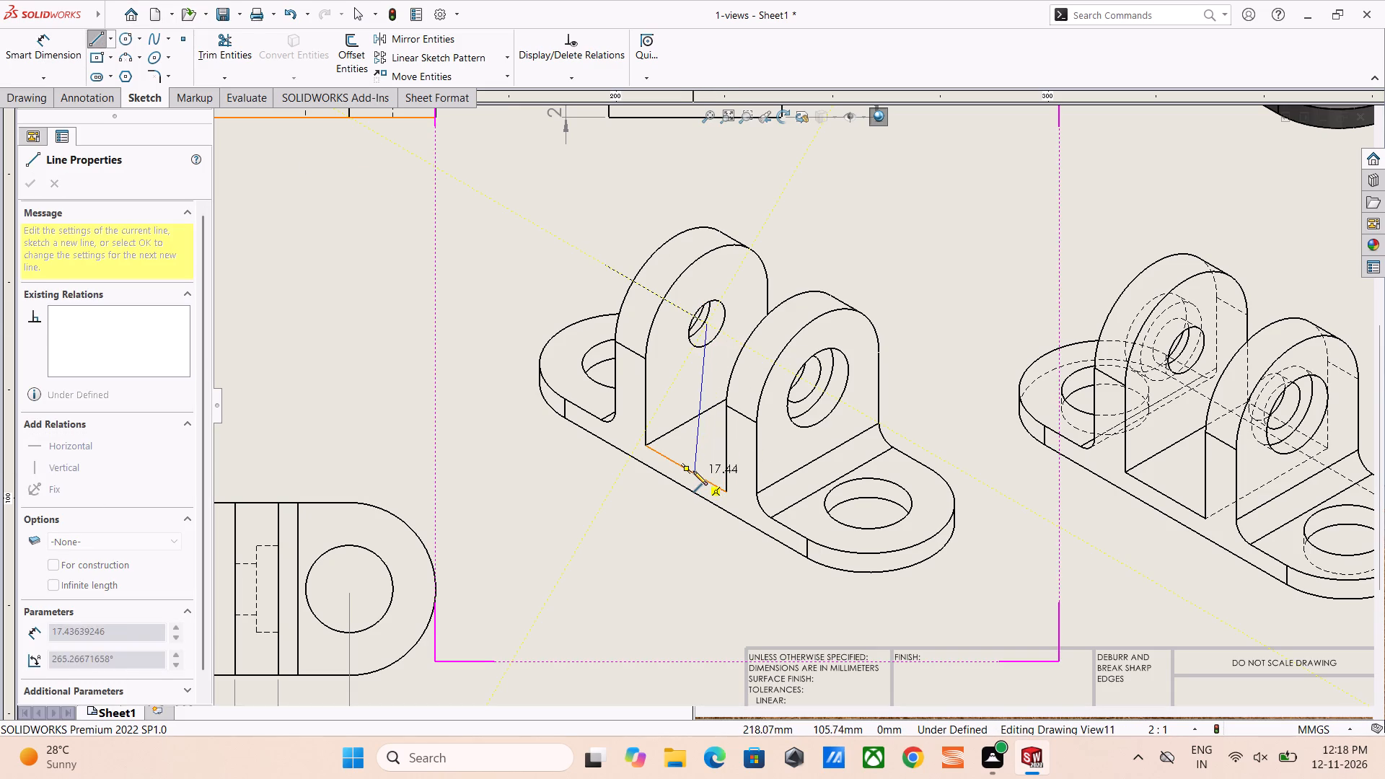
{"action": "left_click", "coordinate": [688, 471]}
{"action": "right_click", "coordinate": [688, 471]}
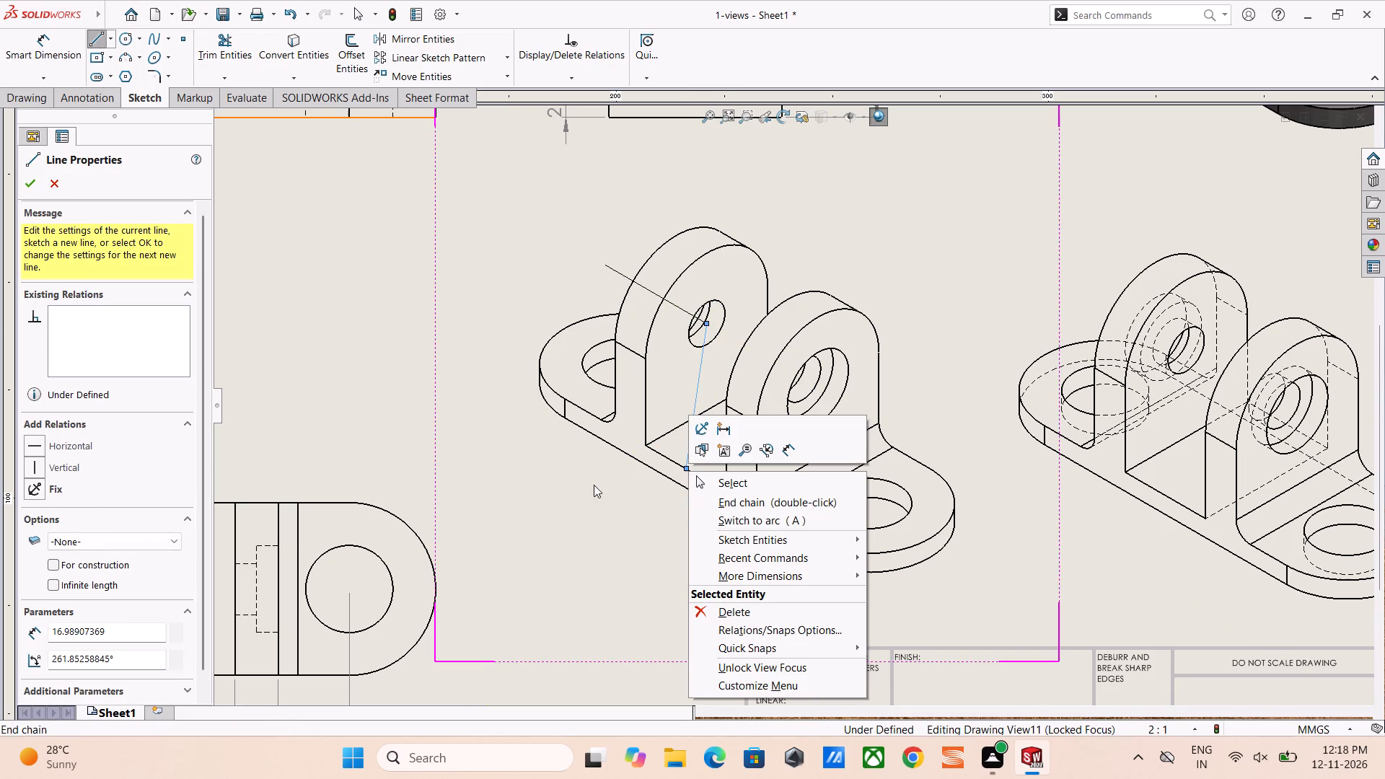
{"action": "left_click", "coordinate": [748, 483]}
Make the second sketch line vertical and try to move its upper endpoint back toward the rear lug's hole centre.
{"action": "left_click", "coordinate": [696, 408]}
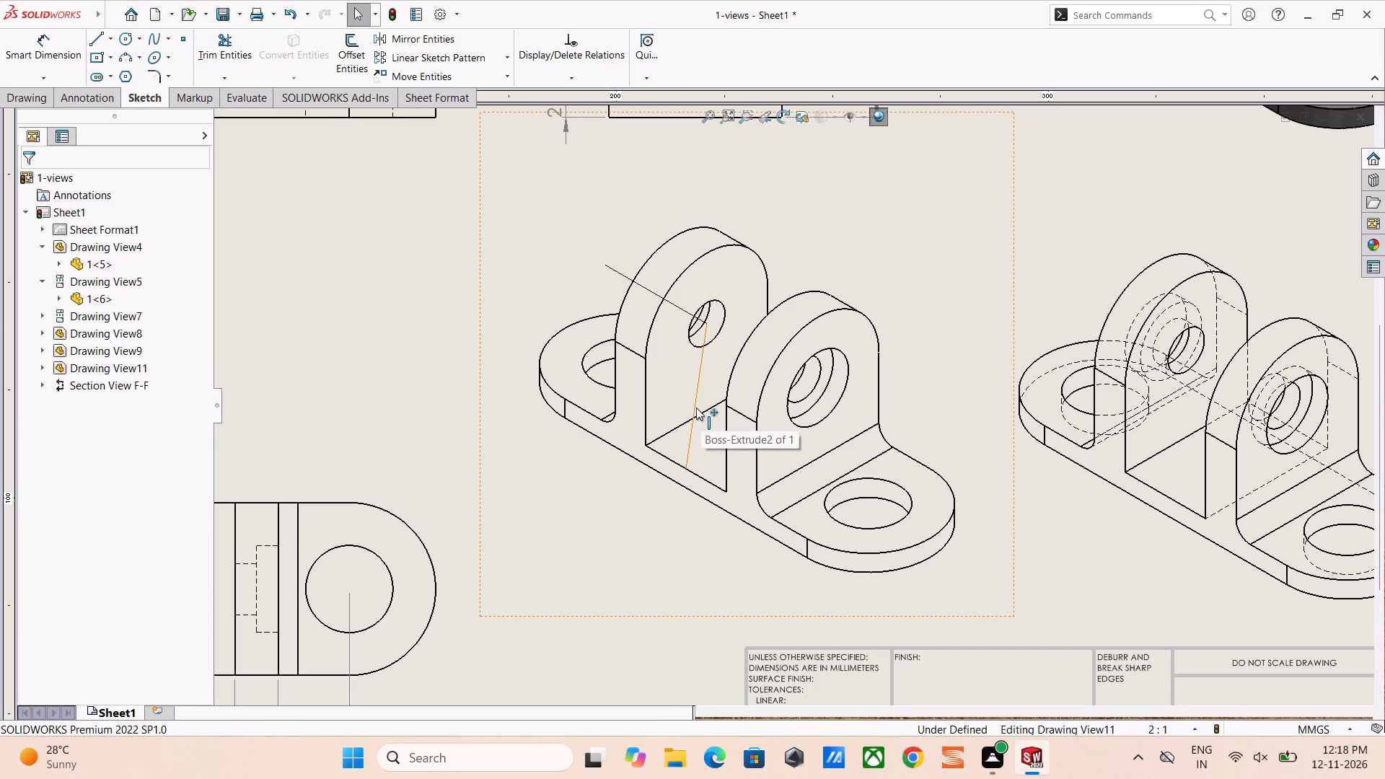
{"action": "left_click", "coordinate": [764, 345]}
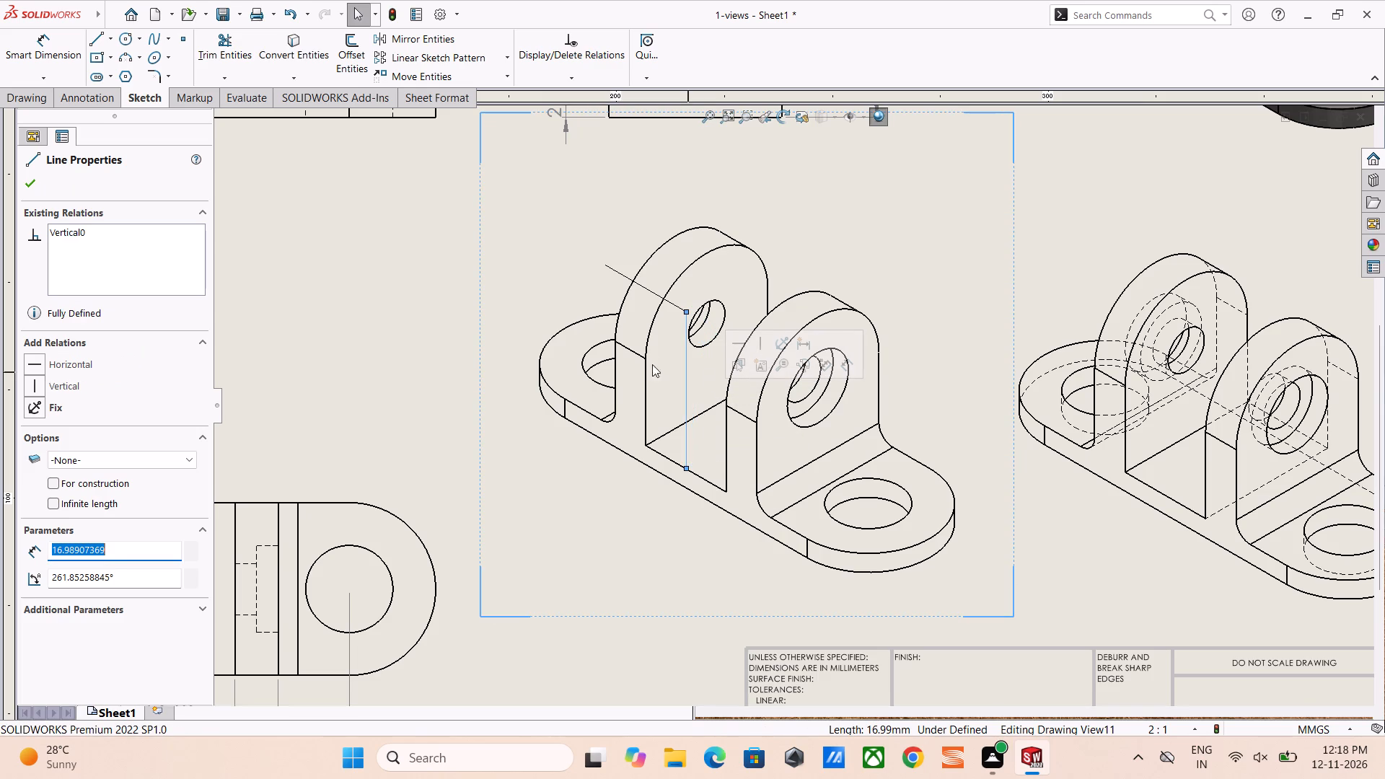
{"action": "middle_click_drag", "start_coordinate": [606, 345], "coordinate": [643, 329]}
{"action": "scroll", "coordinate": [643, 329], "scroll_direction": "up", "scroll_amount": 1}
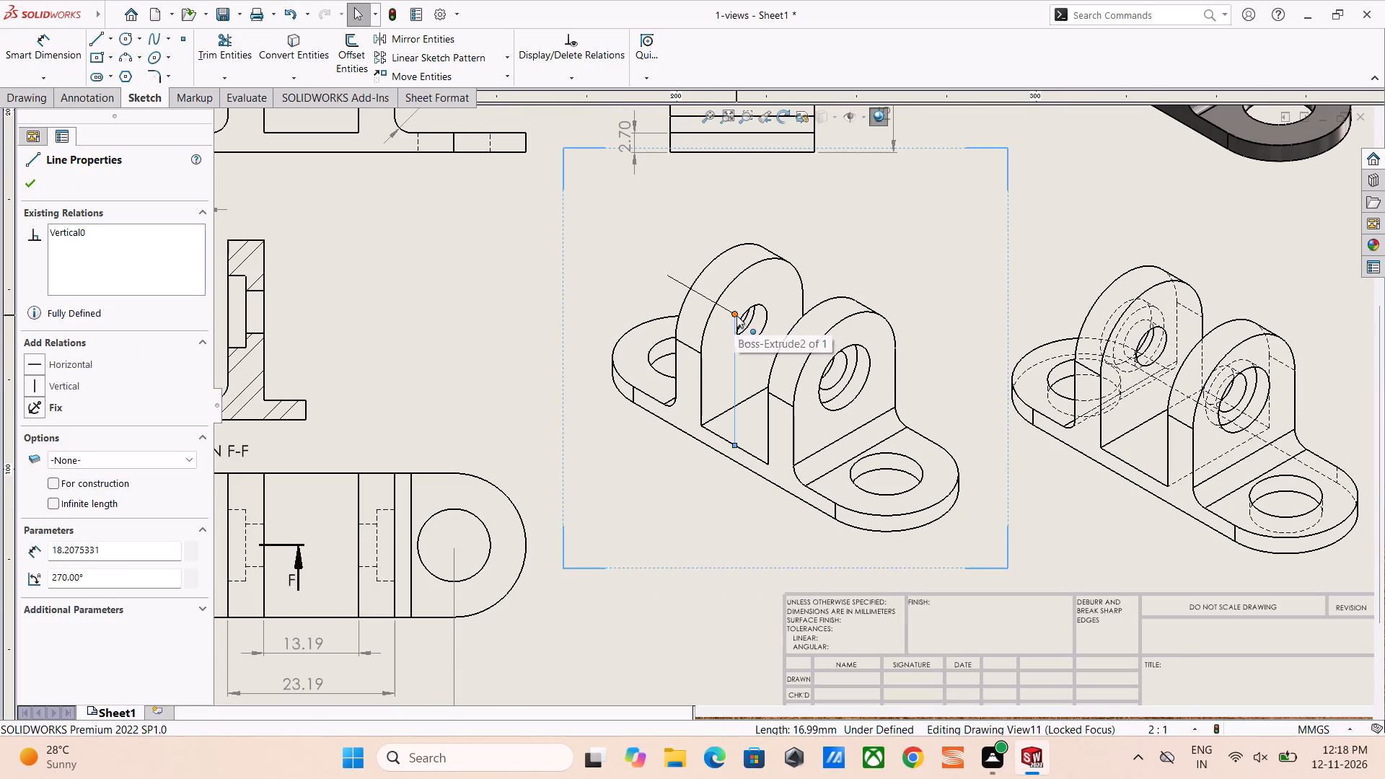
{"action": "left_click_drag", "start_coordinate": [737, 315], "coordinate": [761, 334]}
{"action": "left_click", "coordinate": [594, 325]}
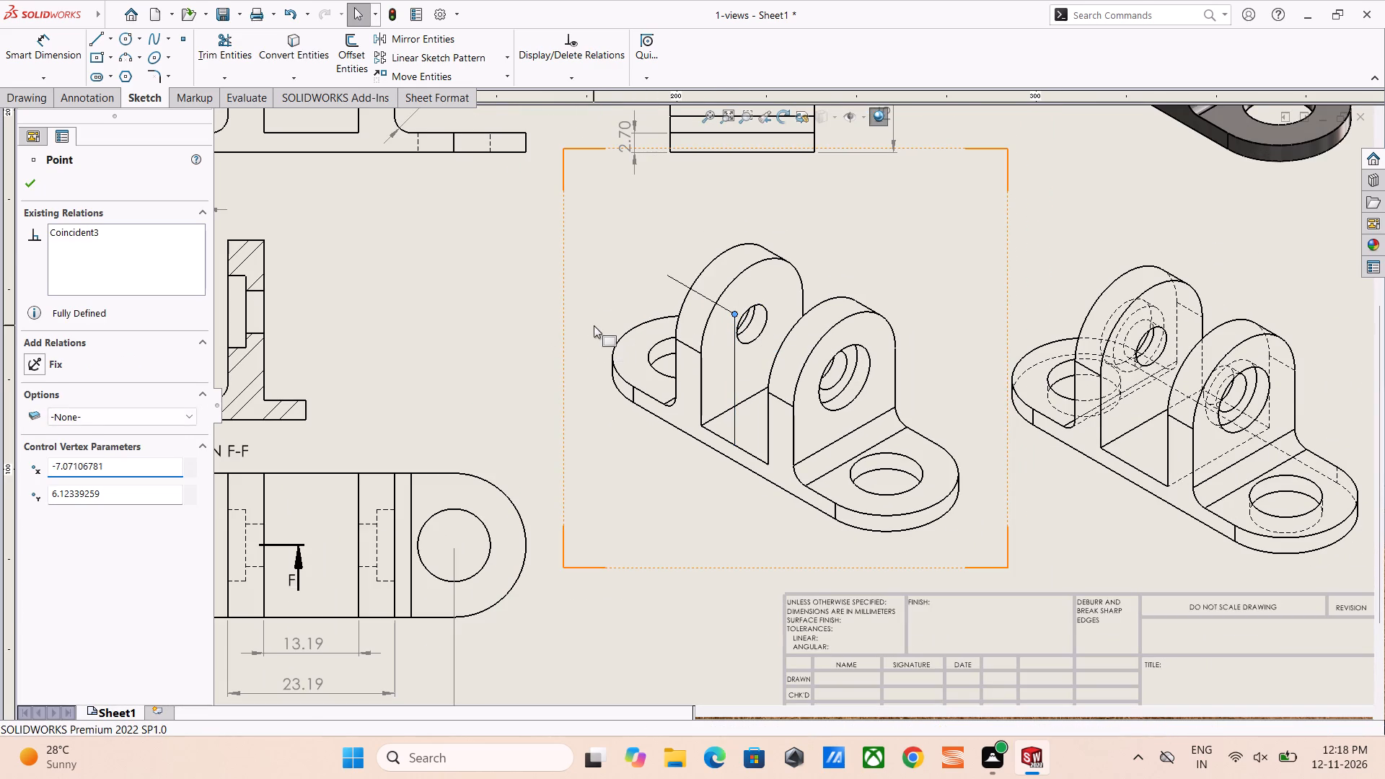
{"action": "left_click", "coordinate": [28, 188]}
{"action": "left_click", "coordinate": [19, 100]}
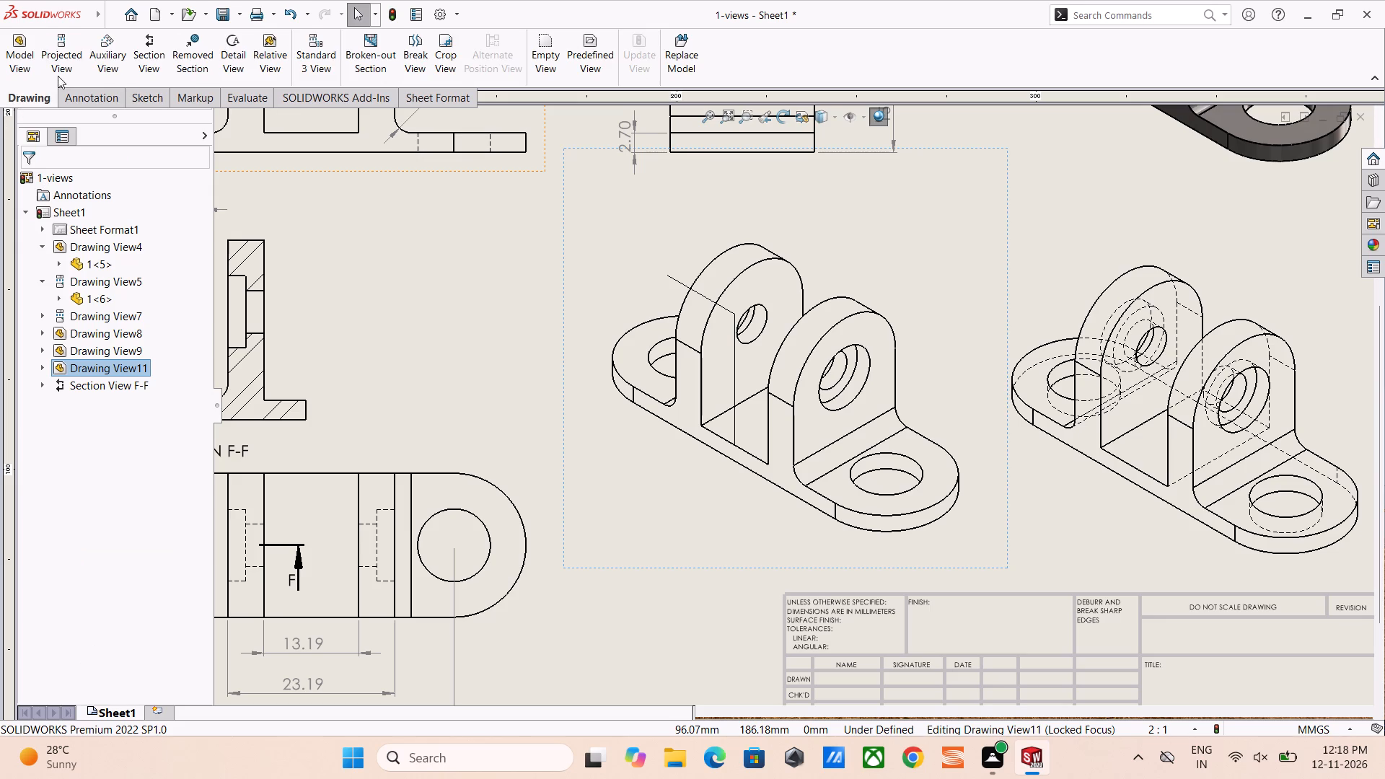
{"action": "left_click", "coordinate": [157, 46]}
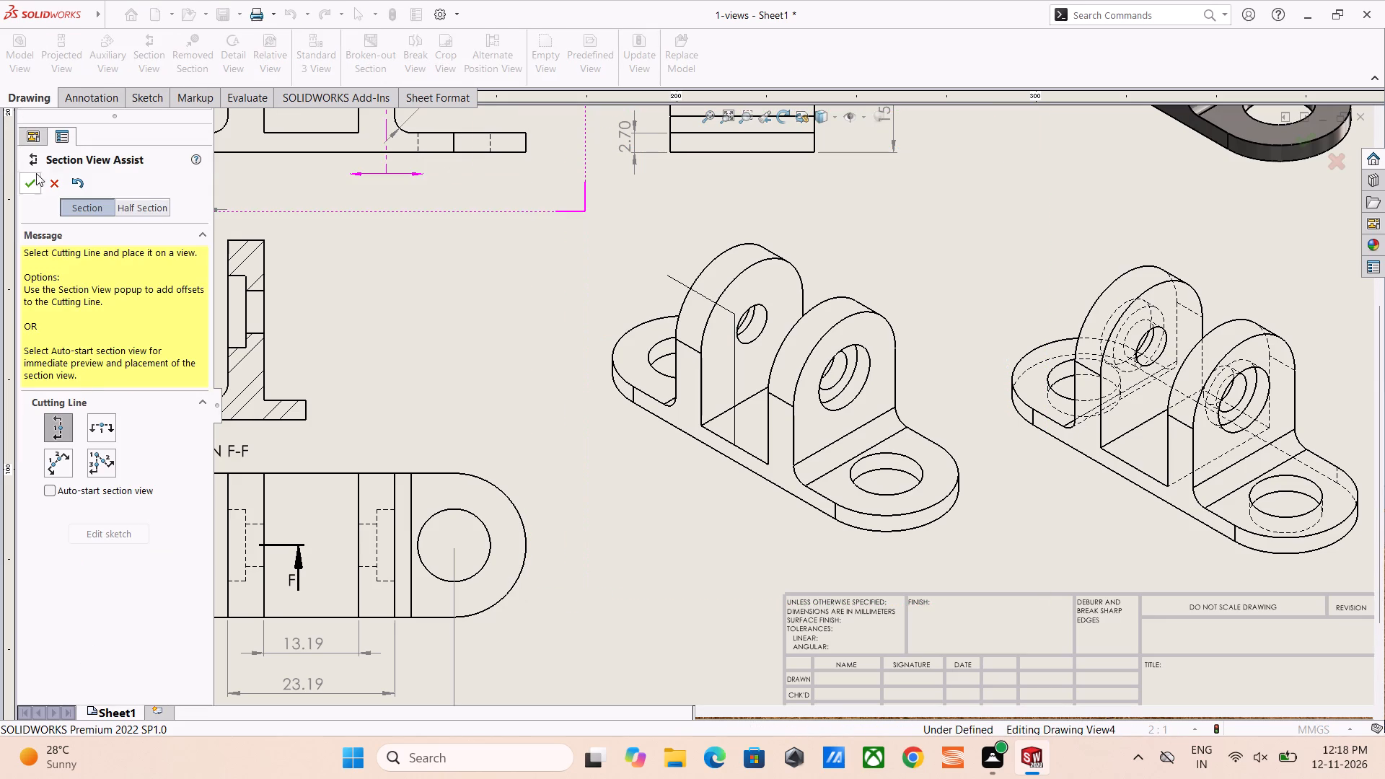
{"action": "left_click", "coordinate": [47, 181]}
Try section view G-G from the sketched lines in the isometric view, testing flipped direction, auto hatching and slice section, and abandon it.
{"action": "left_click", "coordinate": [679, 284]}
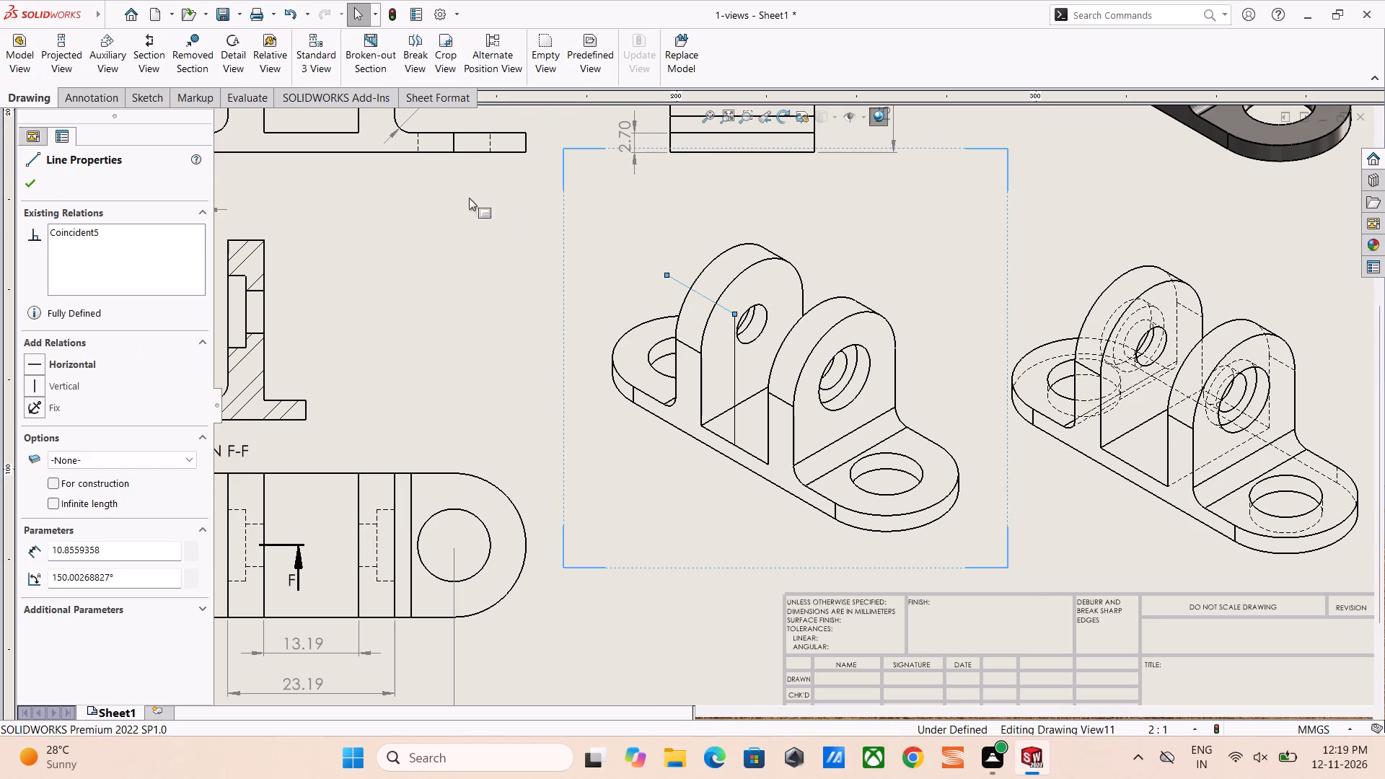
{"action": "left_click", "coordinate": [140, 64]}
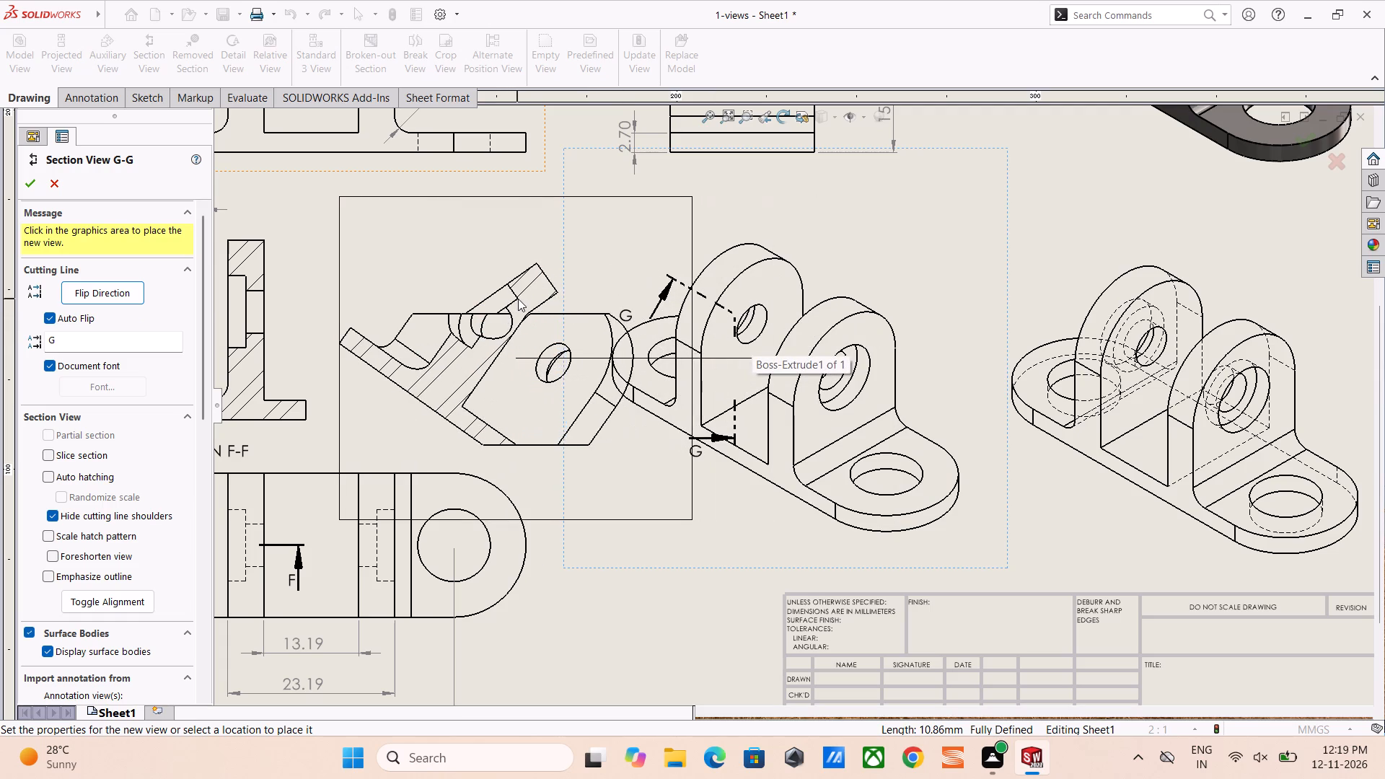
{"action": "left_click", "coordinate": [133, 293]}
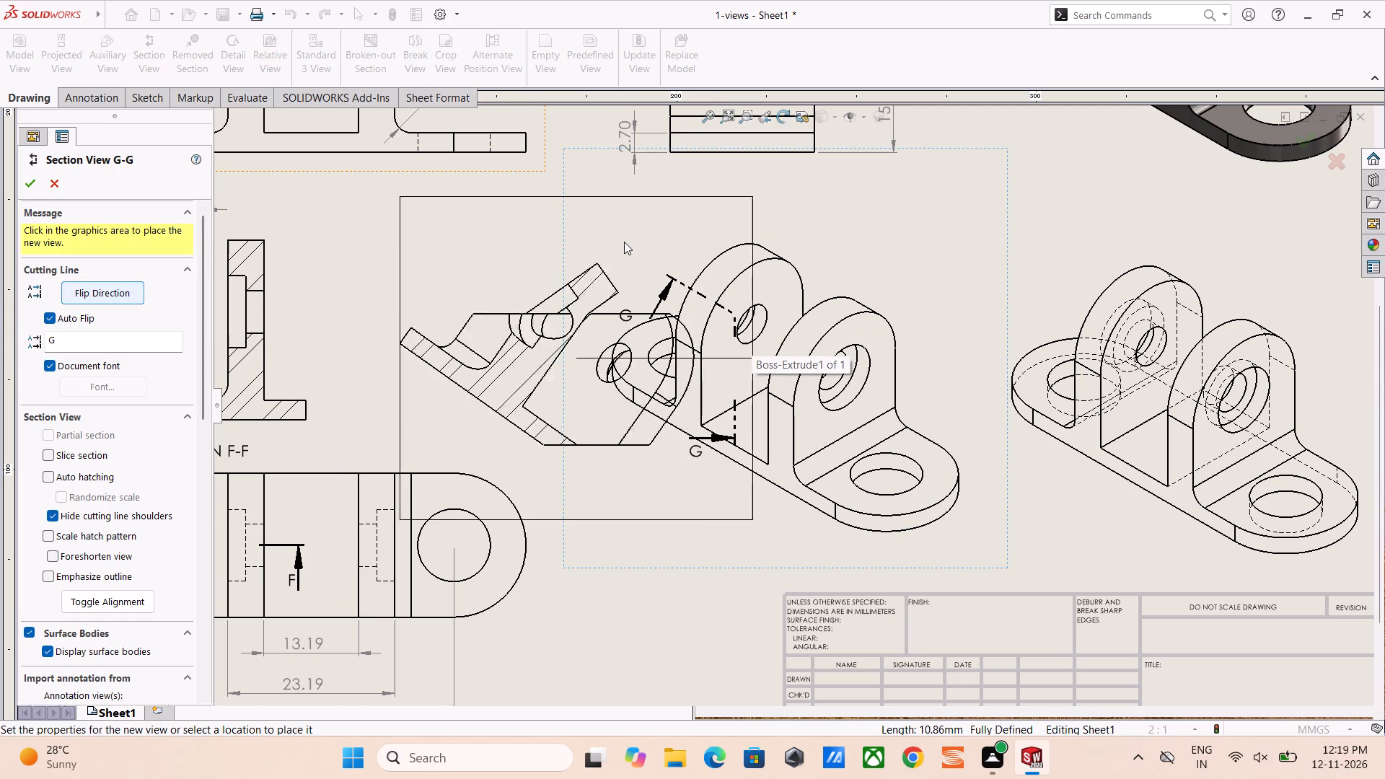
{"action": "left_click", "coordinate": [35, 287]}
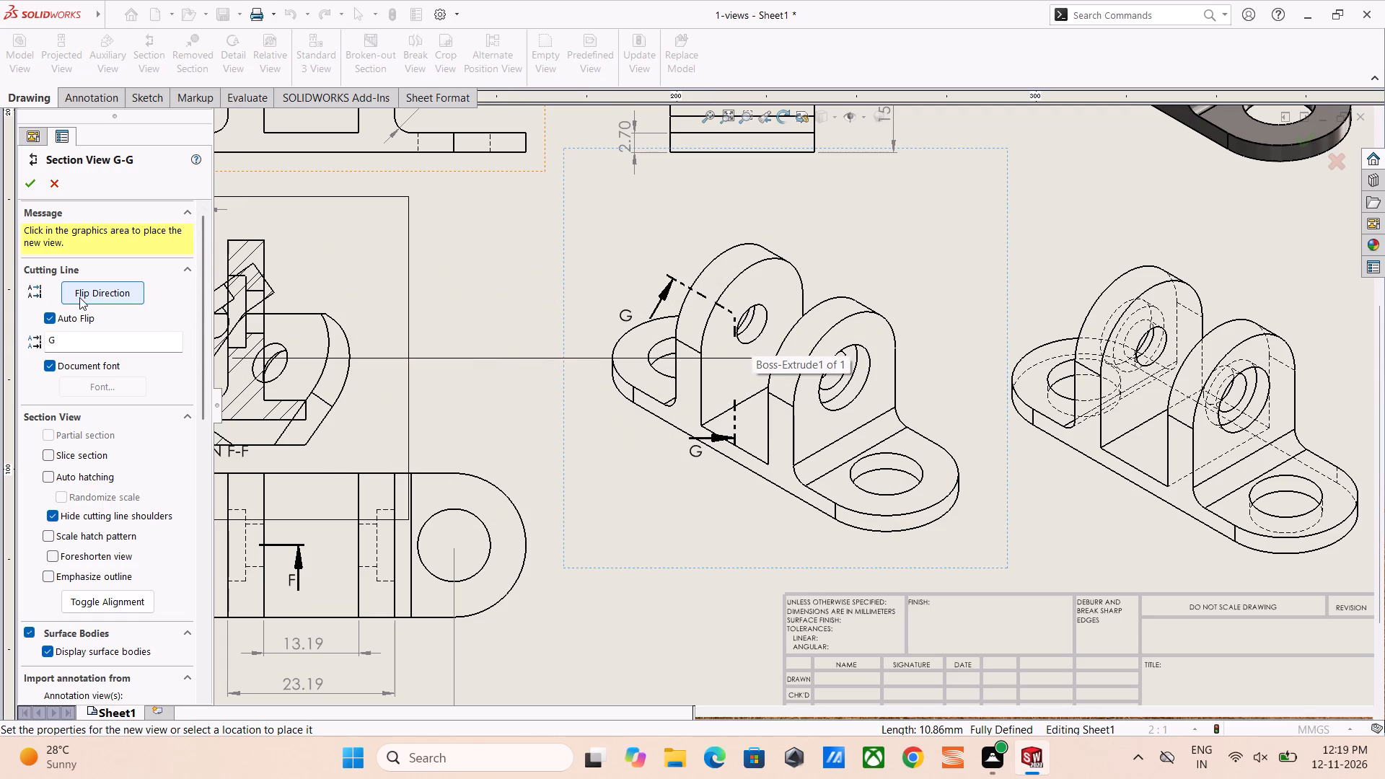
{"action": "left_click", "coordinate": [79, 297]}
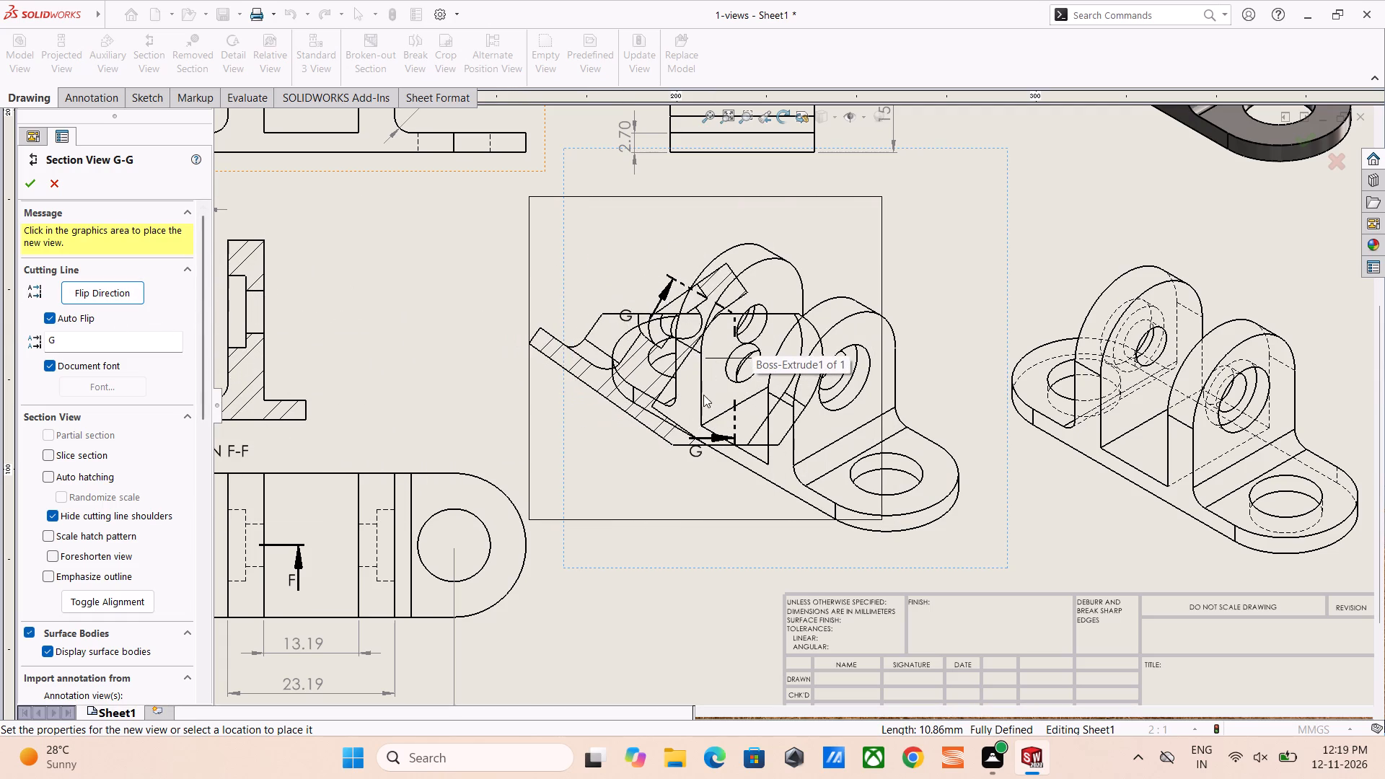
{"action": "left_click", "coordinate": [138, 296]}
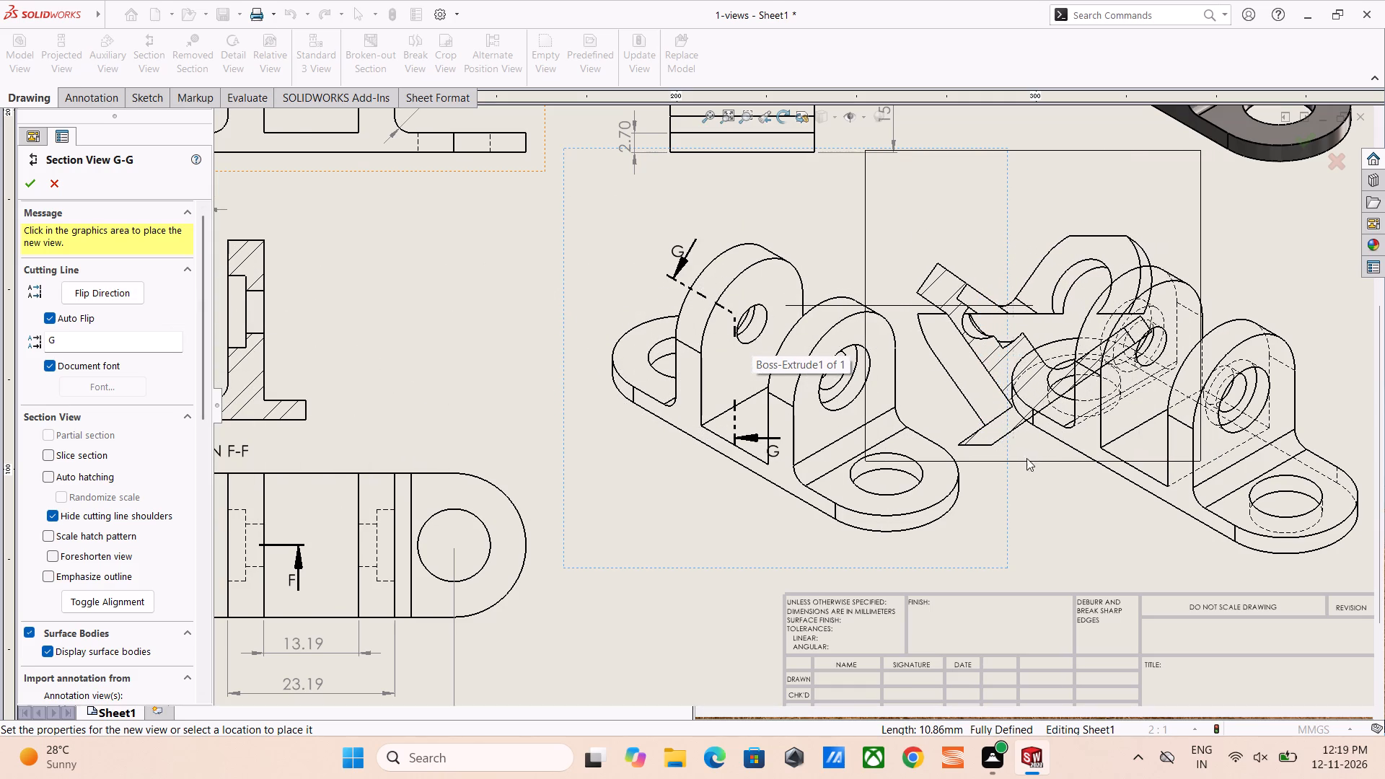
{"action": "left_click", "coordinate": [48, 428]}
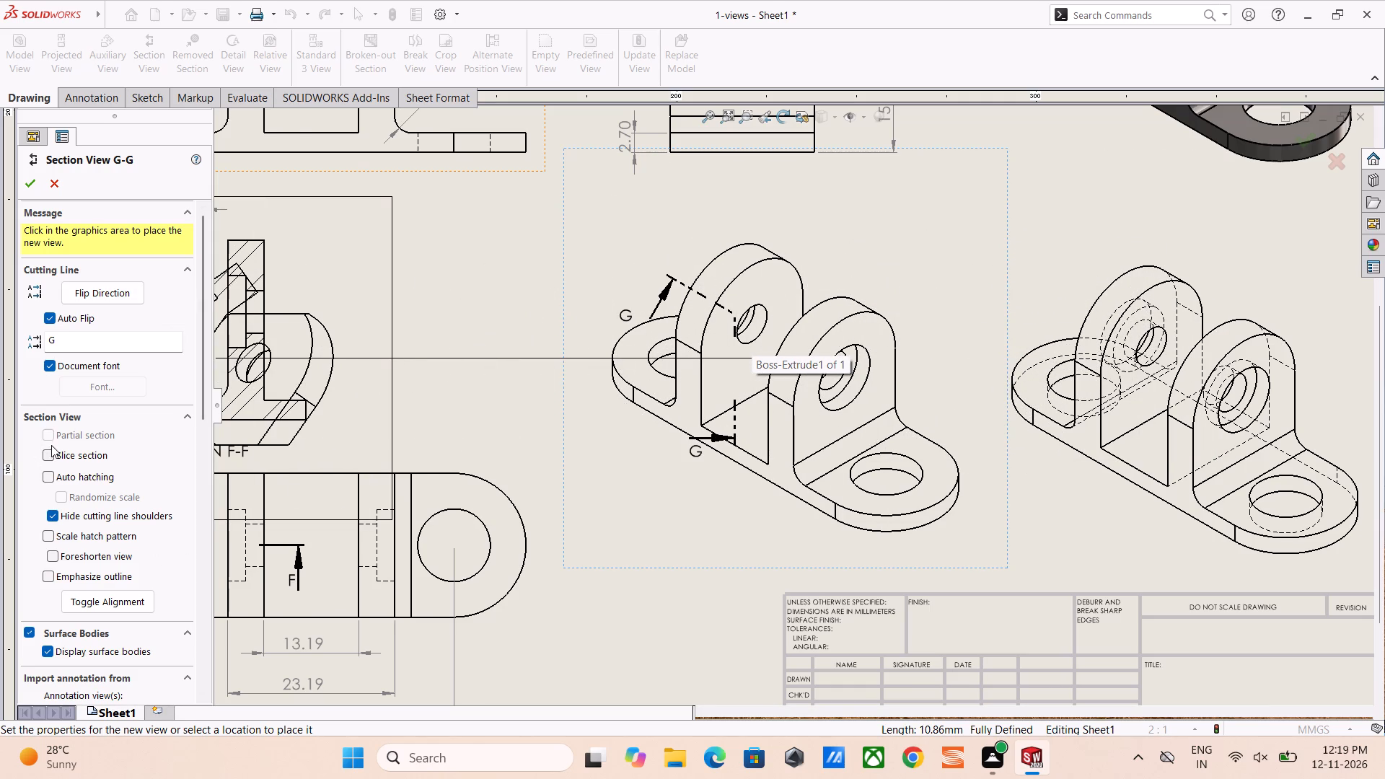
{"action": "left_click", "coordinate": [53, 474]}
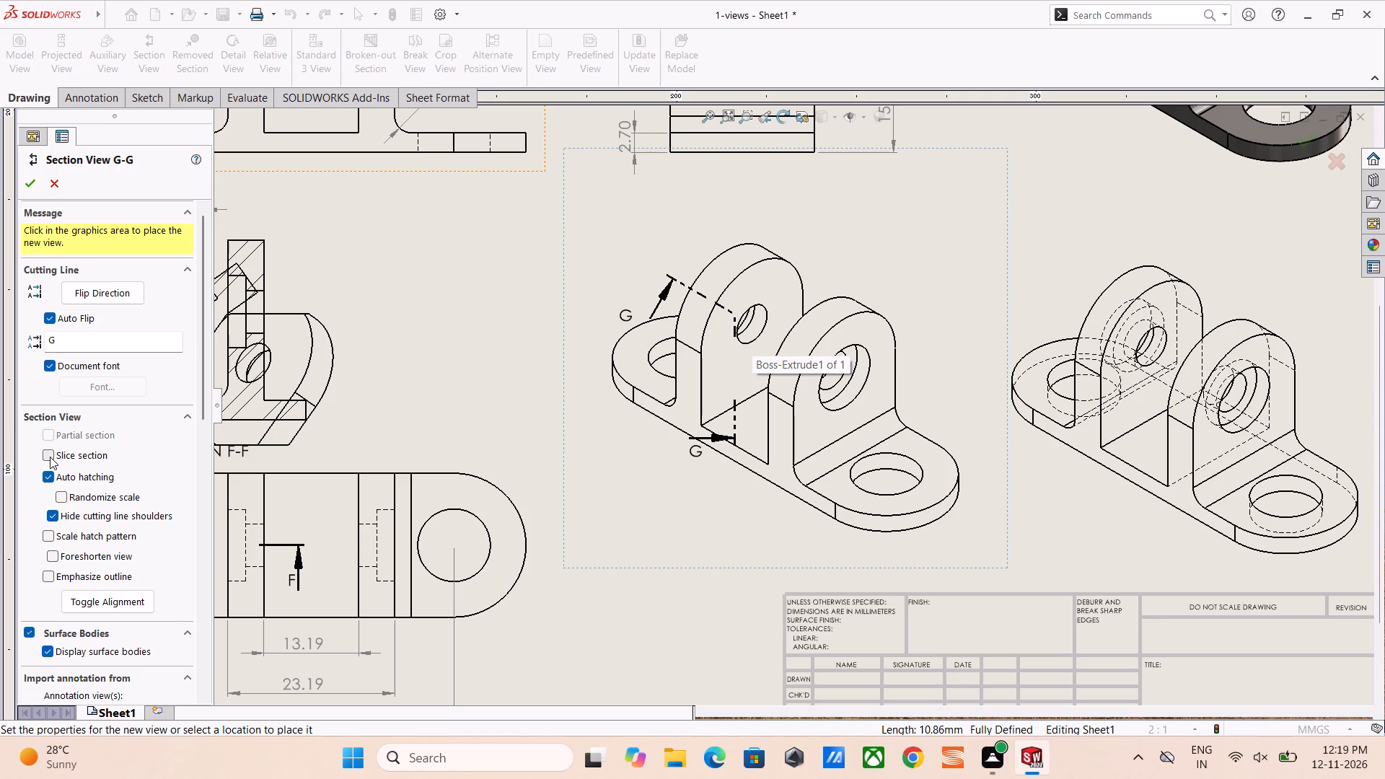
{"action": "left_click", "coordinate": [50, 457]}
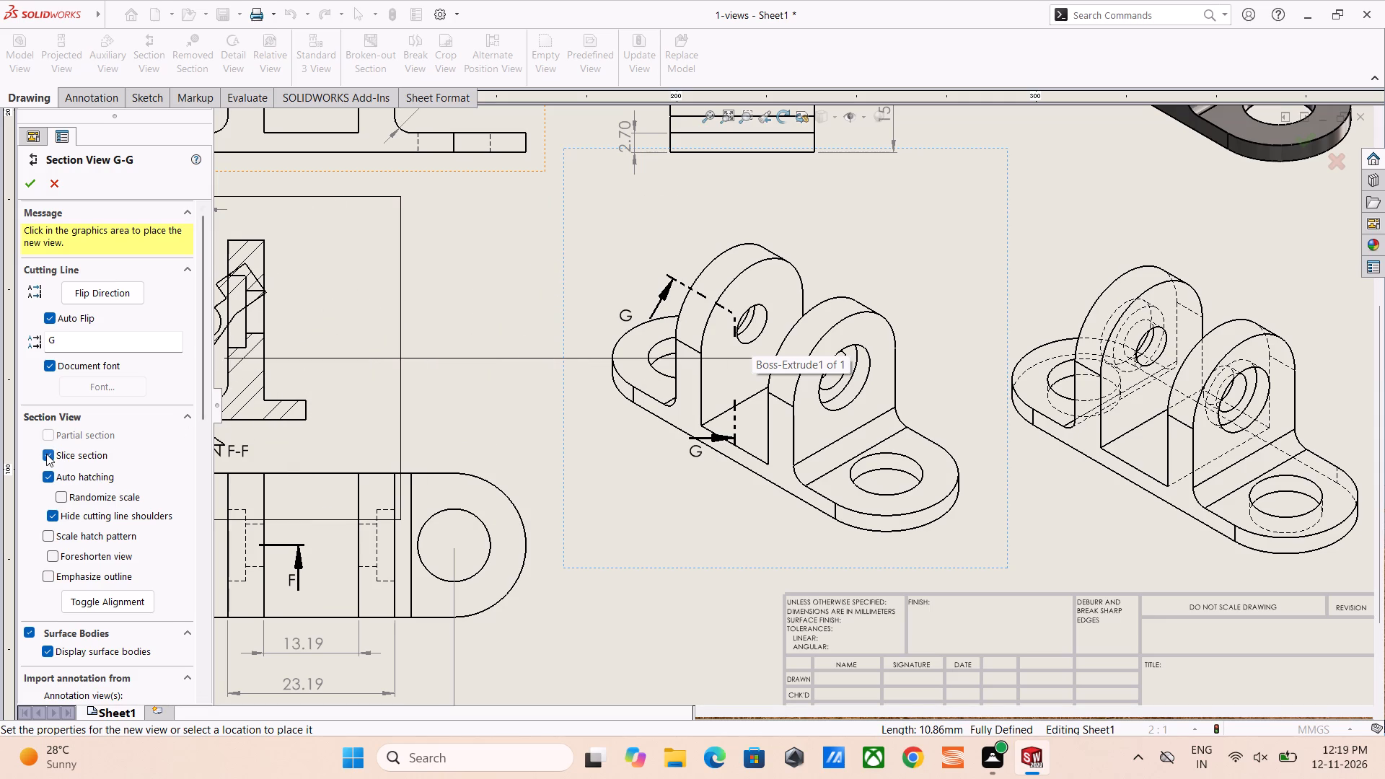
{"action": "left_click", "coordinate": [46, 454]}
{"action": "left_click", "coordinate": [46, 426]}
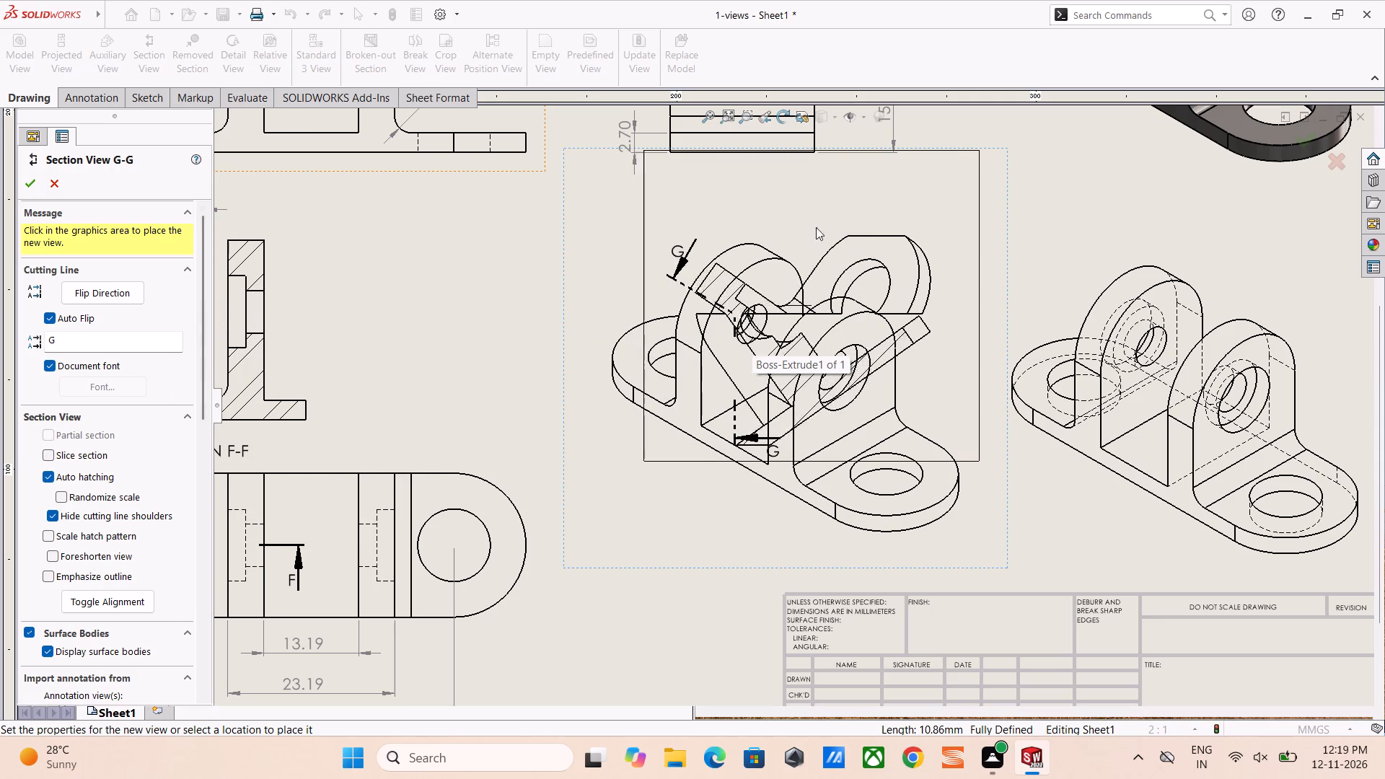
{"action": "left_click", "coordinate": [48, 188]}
Change the label of section view F-F to A.
{"action": "scroll", "coordinate": [415, 276], "scroll_direction": "up", "scroll_amount": 4}
{"action": "scroll", "coordinate": [500, 425], "scroll_direction": "down", "scroll_amount": 6}
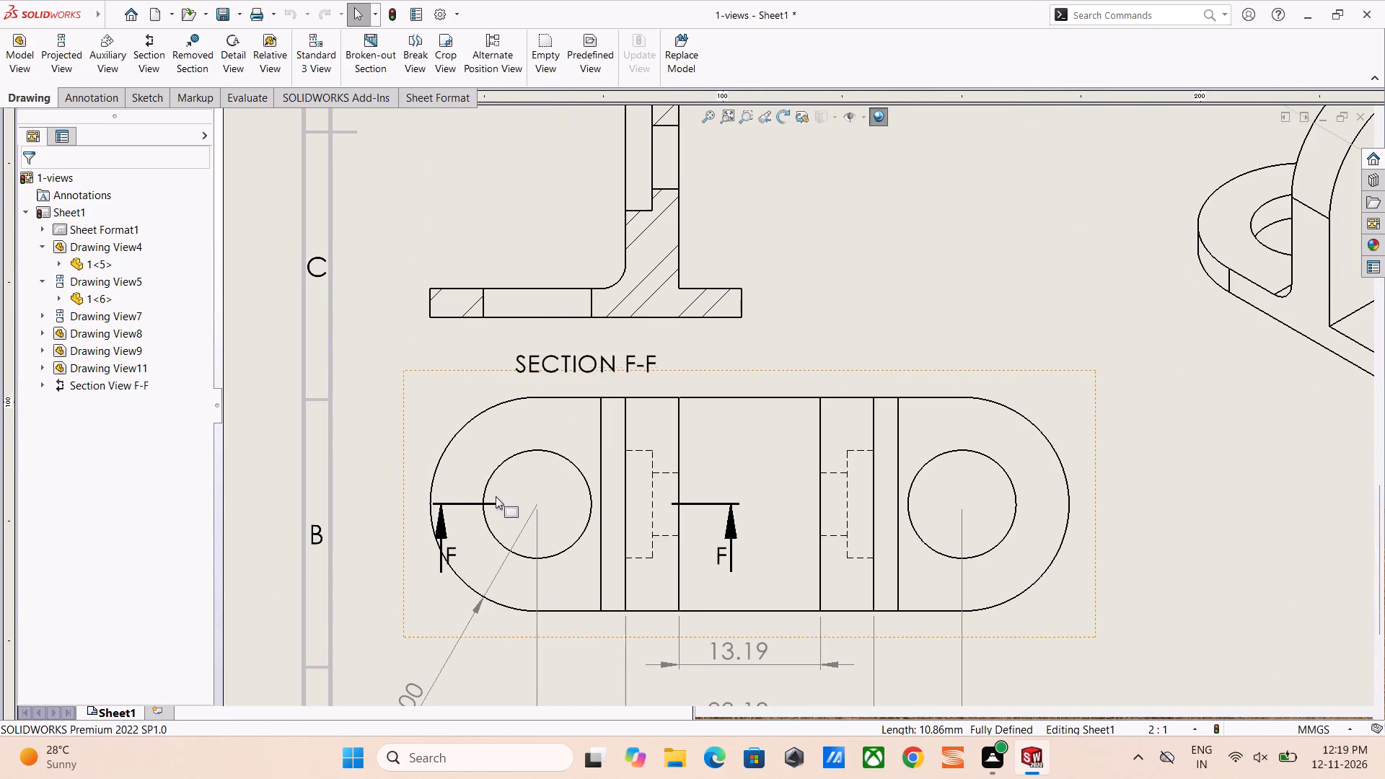
{"action": "left_click", "coordinate": [451, 551]}
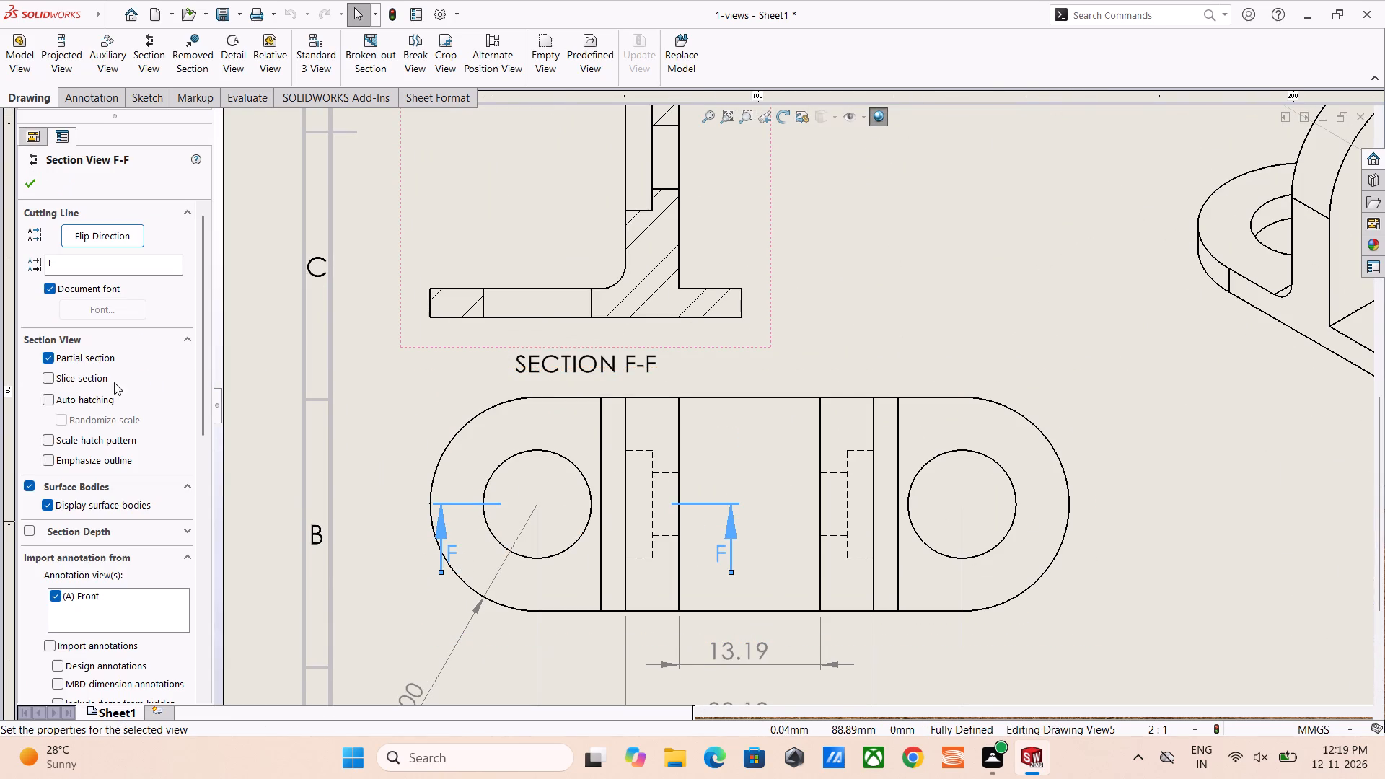
{"action": "left_click", "coordinate": [84, 269]}
{"action": "key", "text": "BackSpace"}
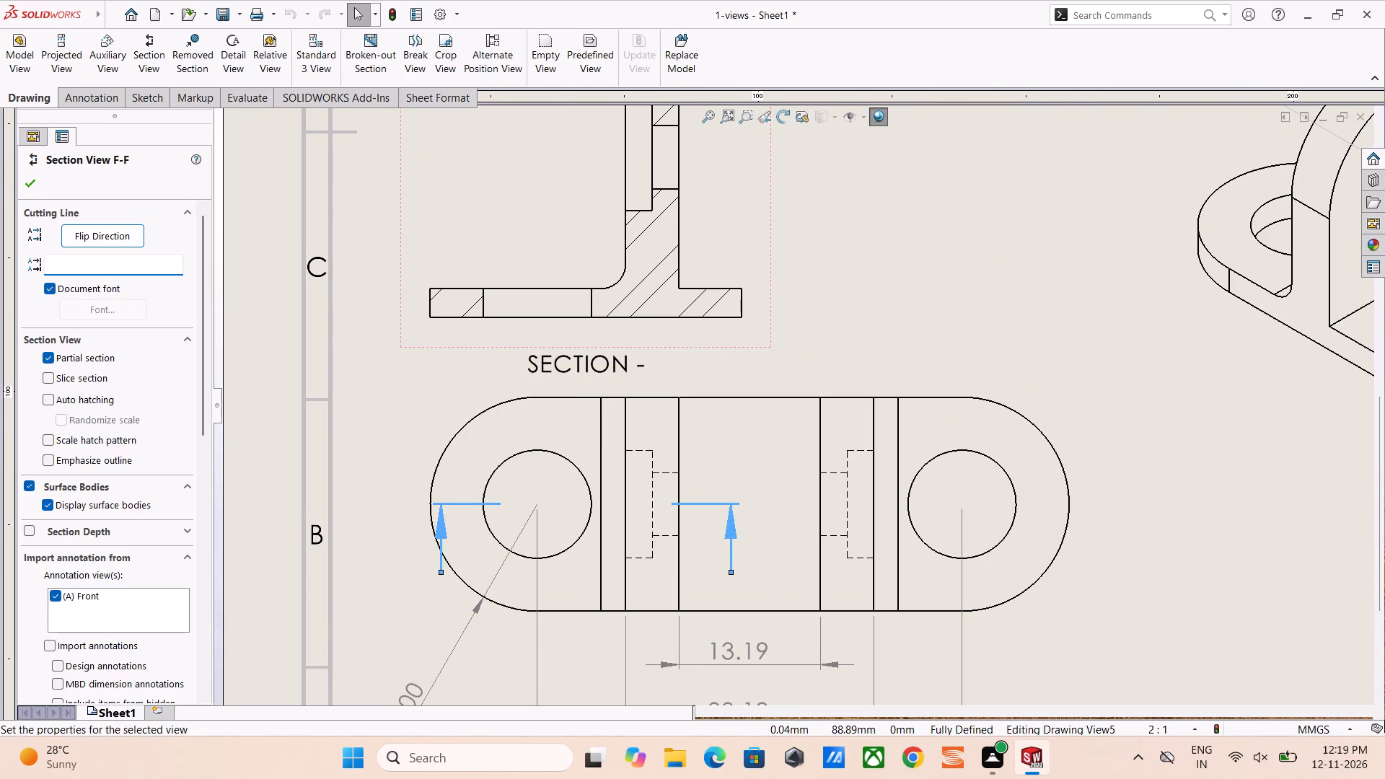
{"action": "left_click", "coordinate": [84, 269], "text": "shift"}
{"action": "key", "text": "shift+a"}
{"action": "left_click", "coordinate": [84, 269]}
{"action": "key", "text": "a"}
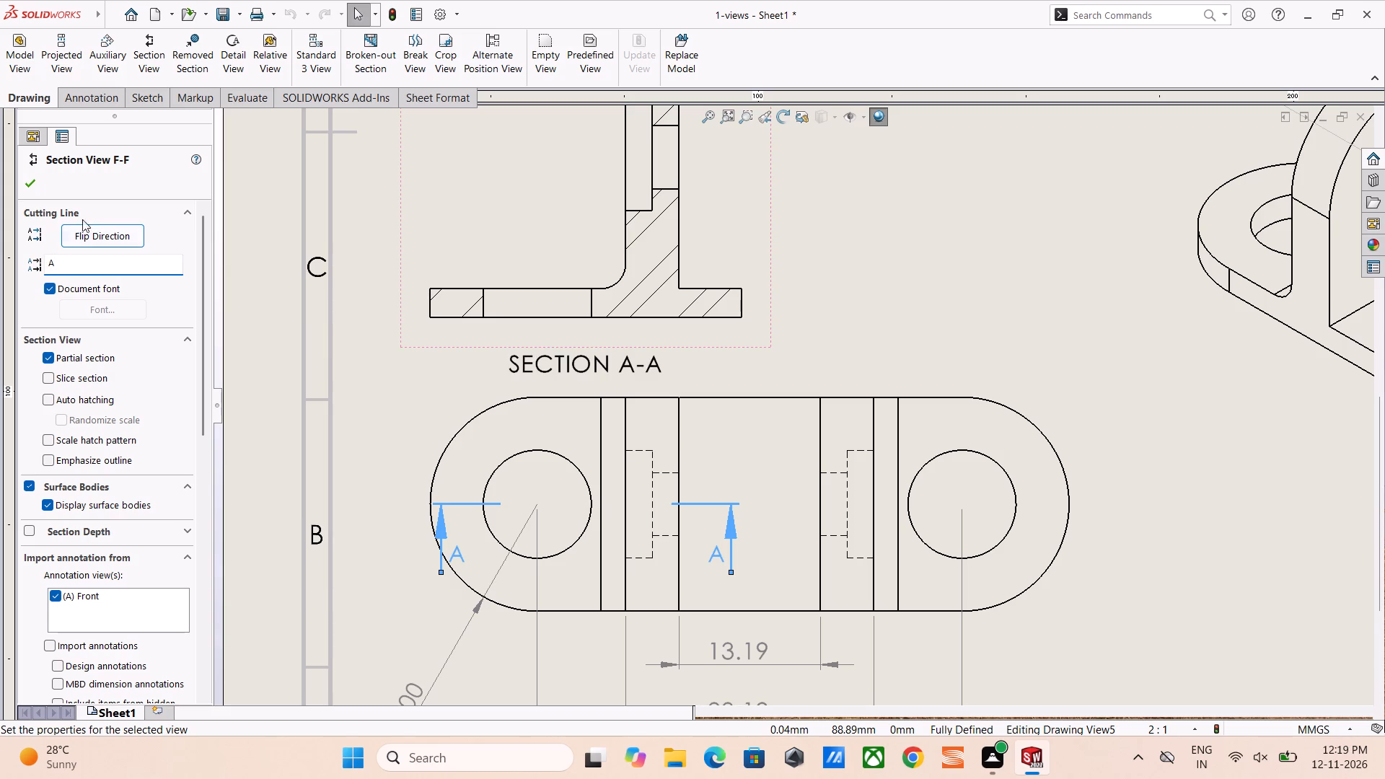
{"action": "left_click", "coordinate": [30, 188]}
{"action": "left_click", "coordinate": [879, 237]}
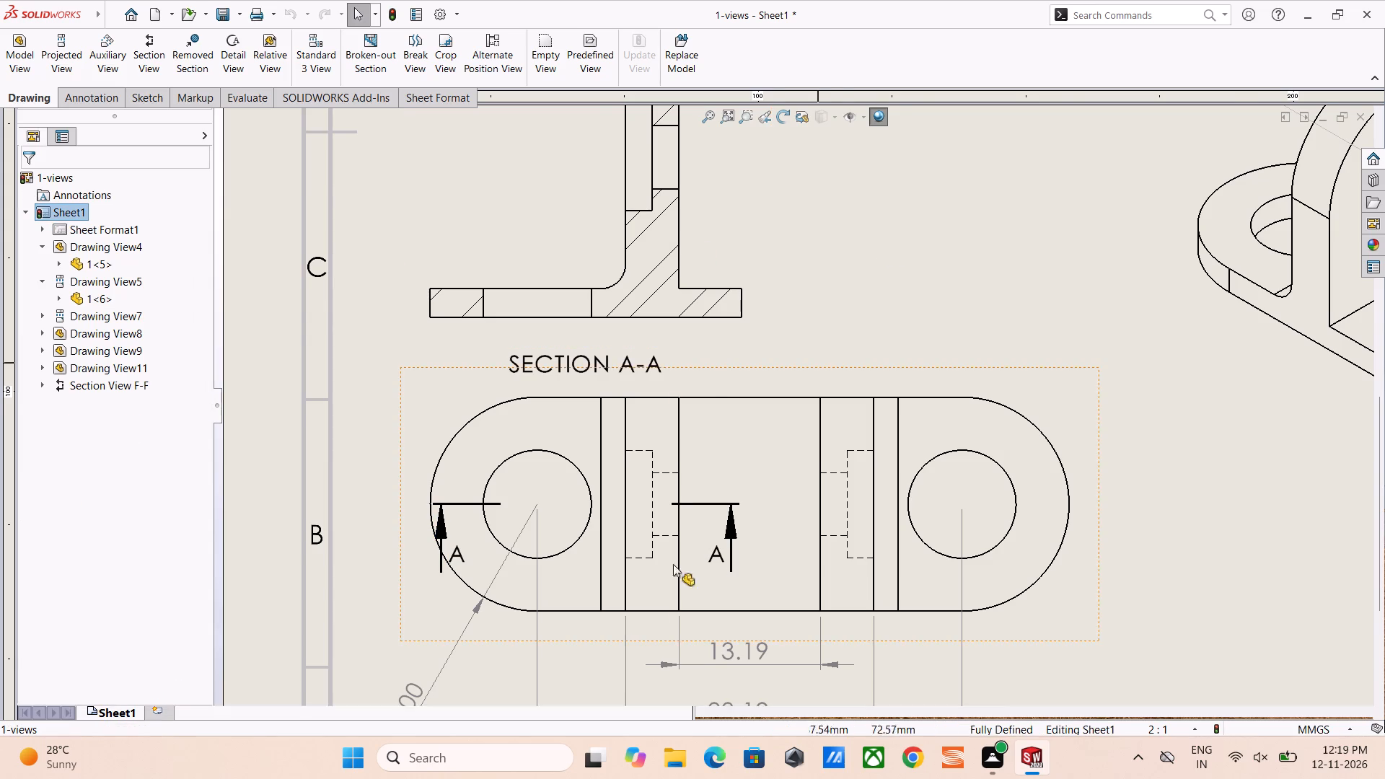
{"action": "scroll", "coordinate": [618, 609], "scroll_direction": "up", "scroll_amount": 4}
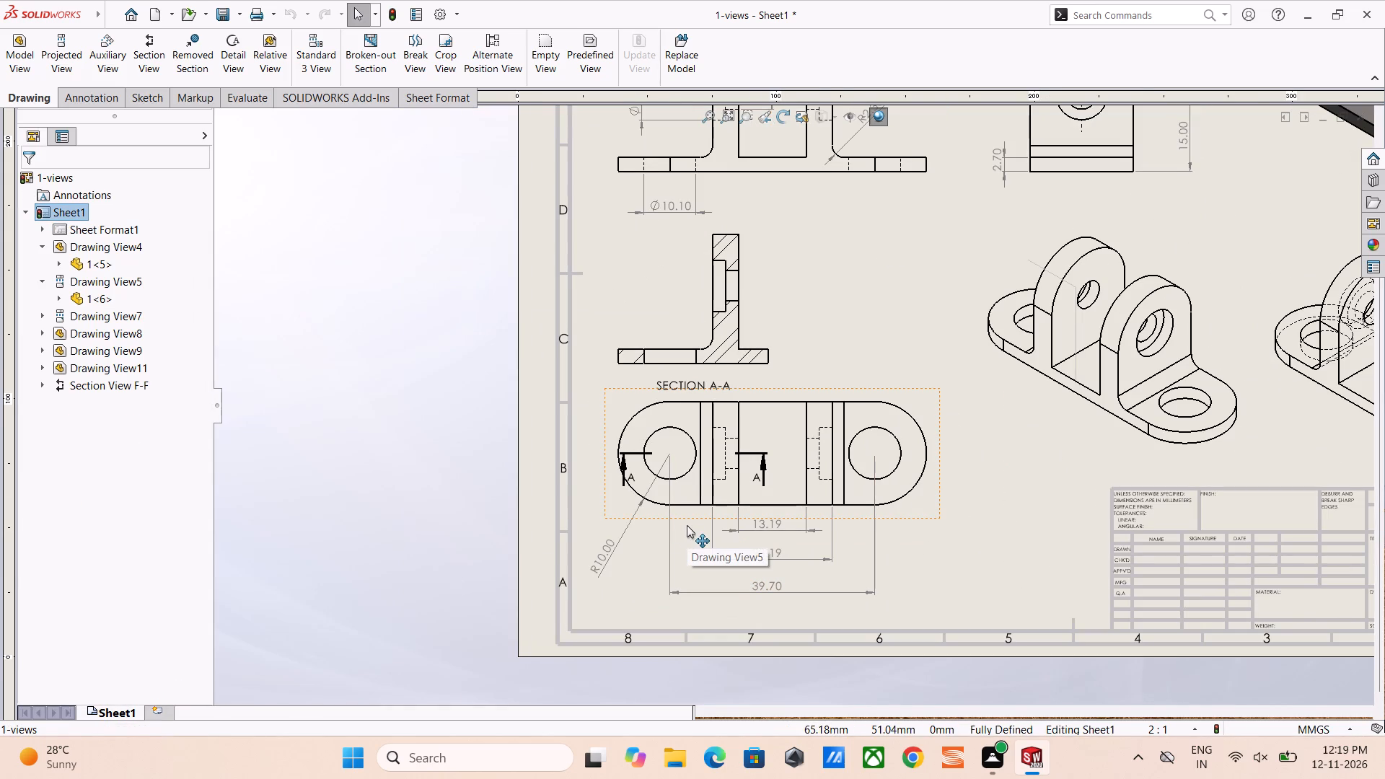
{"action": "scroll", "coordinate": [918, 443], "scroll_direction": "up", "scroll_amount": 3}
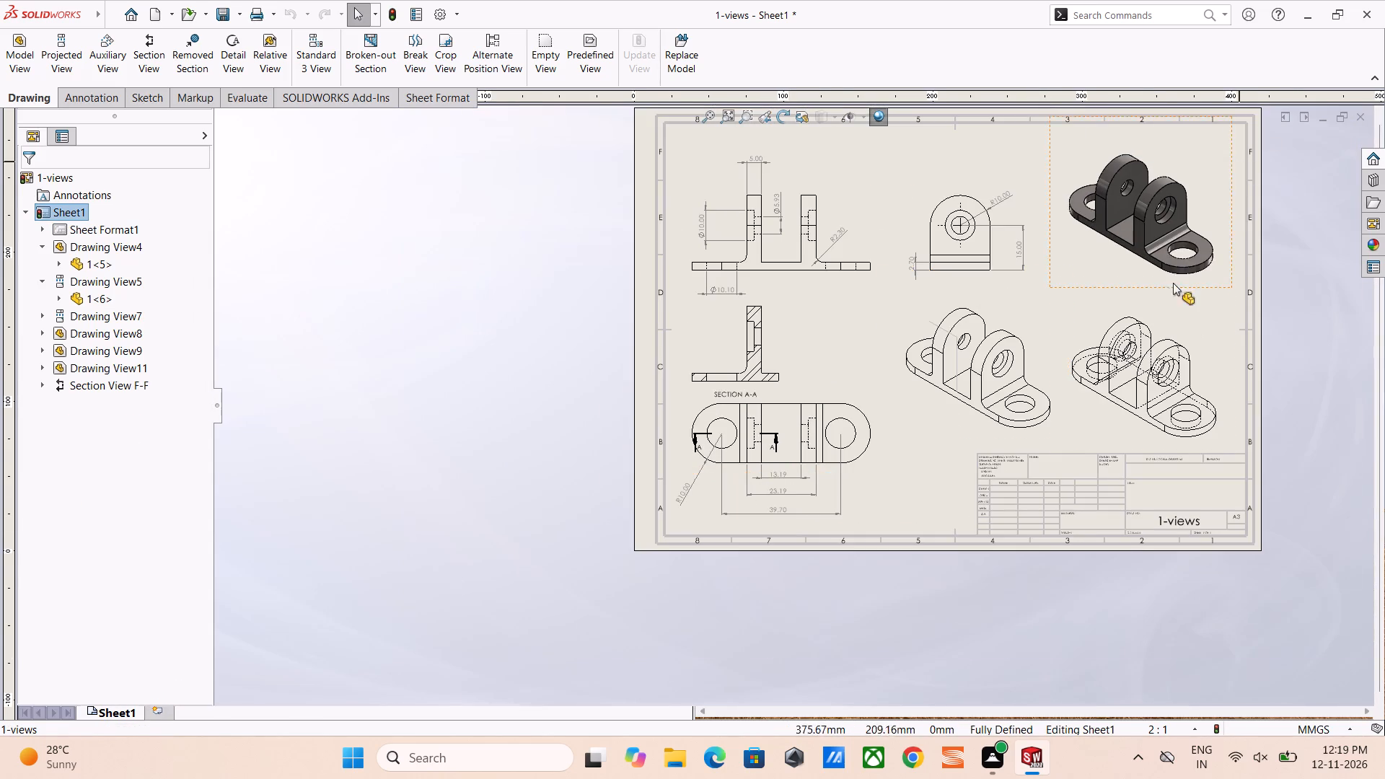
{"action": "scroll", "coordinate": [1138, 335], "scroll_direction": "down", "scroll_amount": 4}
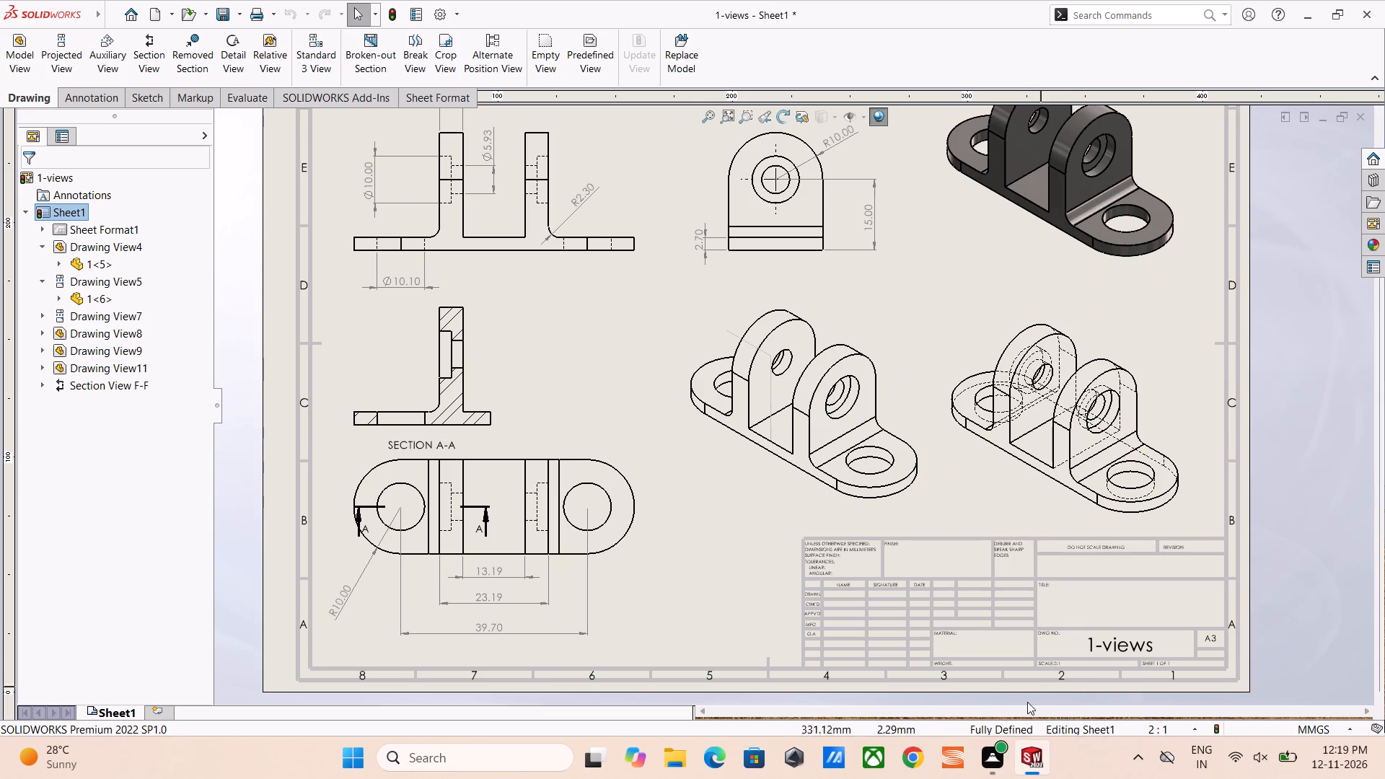
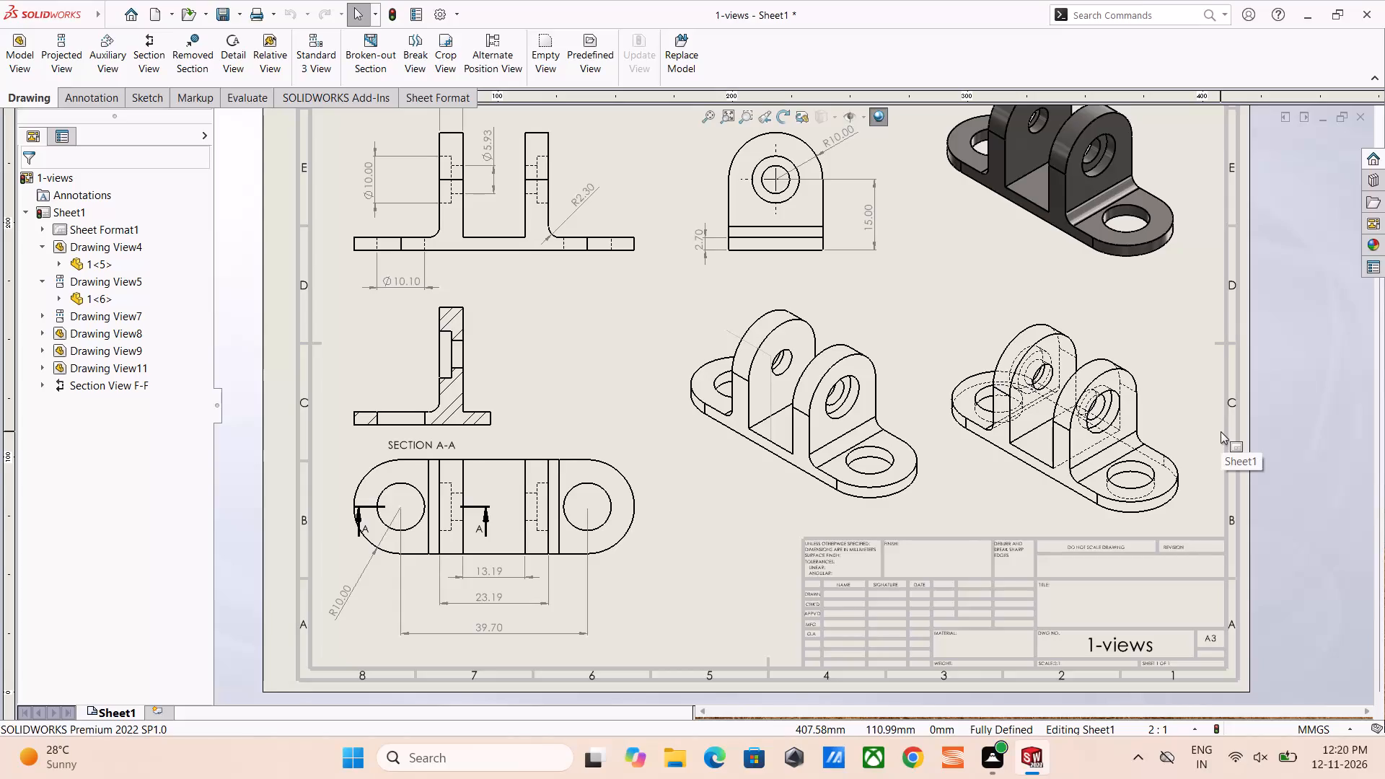
Inspect the isometric view with dashed hidden lines above the title block, and review the whole sheet.
{"action": "scroll", "coordinate": [1145, 421], "scroll_direction": "up", "scroll_amount": 2}
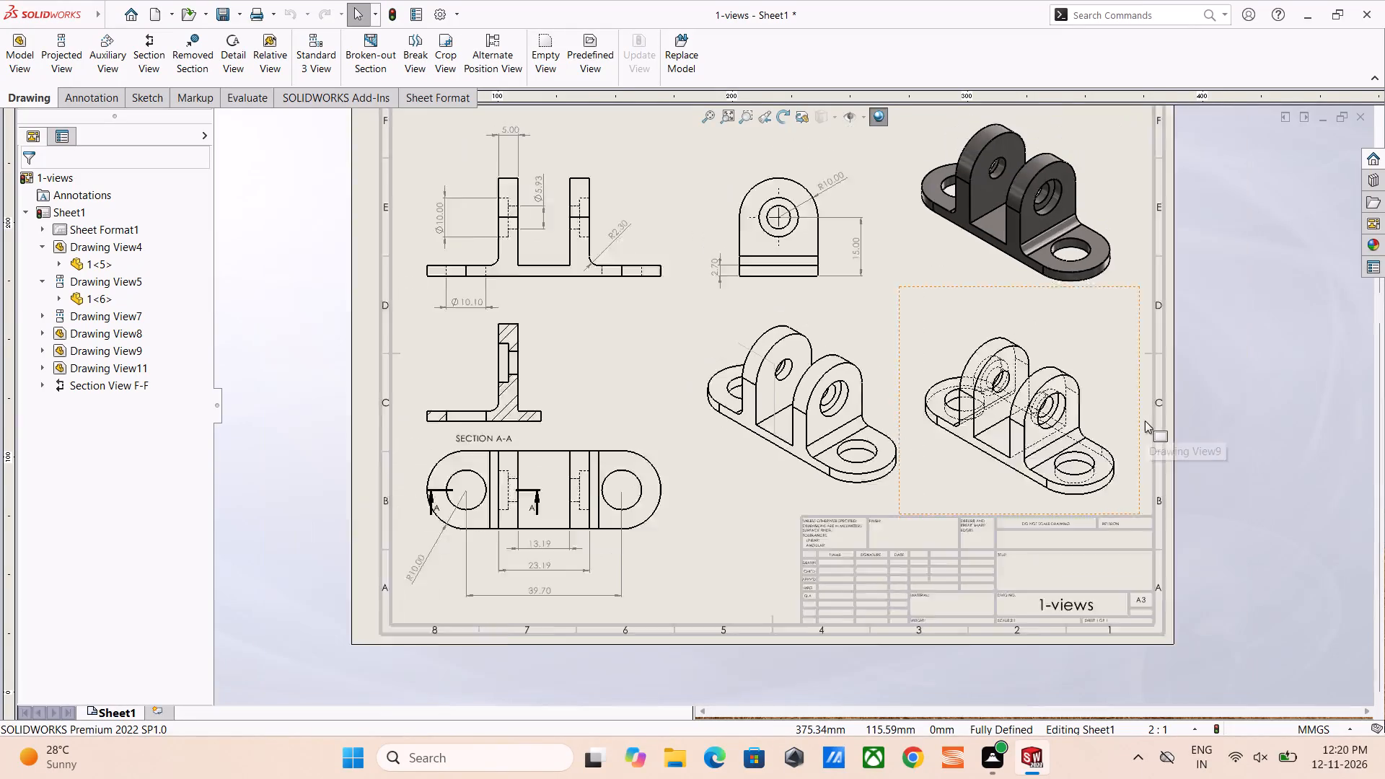
{"action": "scroll", "coordinate": [1145, 421], "scroll_direction": "up", "scroll_amount": 1}
{"action": "scroll", "coordinate": [915, 273], "scroll_direction": "down", "scroll_amount": 4}
{"action": "scroll", "coordinate": [975, 532], "scroll_direction": "down", "scroll_amount": 4}
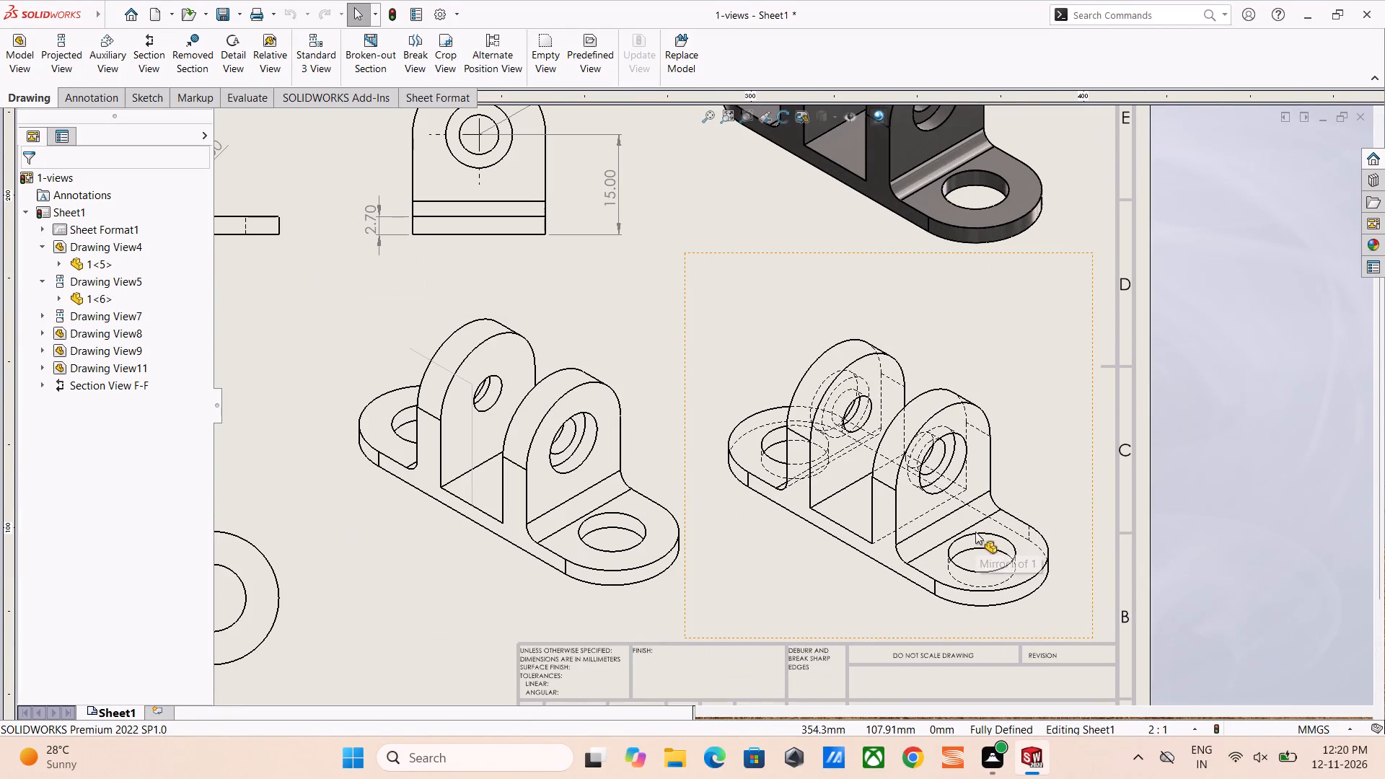
{"action": "scroll", "coordinate": [866, 459], "scroll_direction": "down", "scroll_amount": 3}
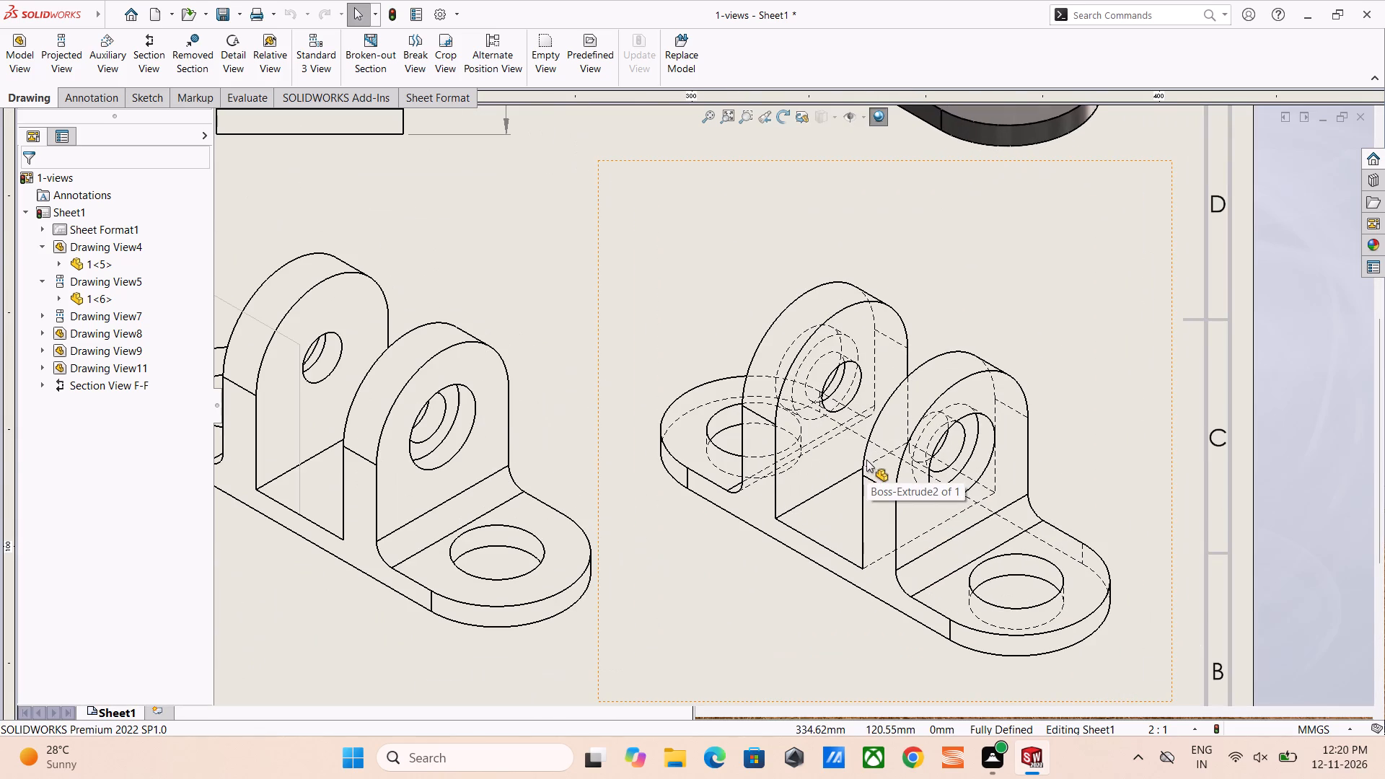
{"action": "middle_click", "coordinate": [944, 514]}
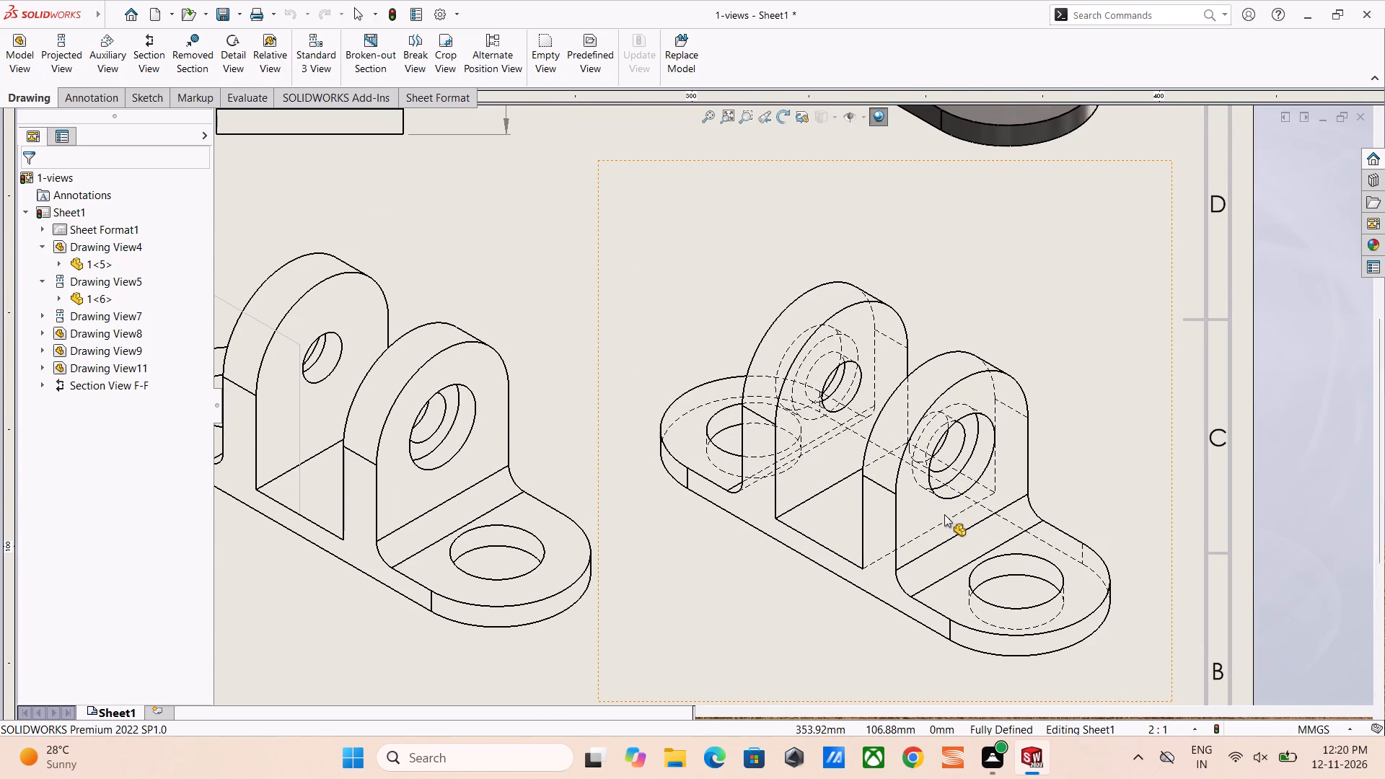
{"action": "scroll", "coordinate": [1000, 501], "scroll_direction": "up", "scroll_amount": 8}
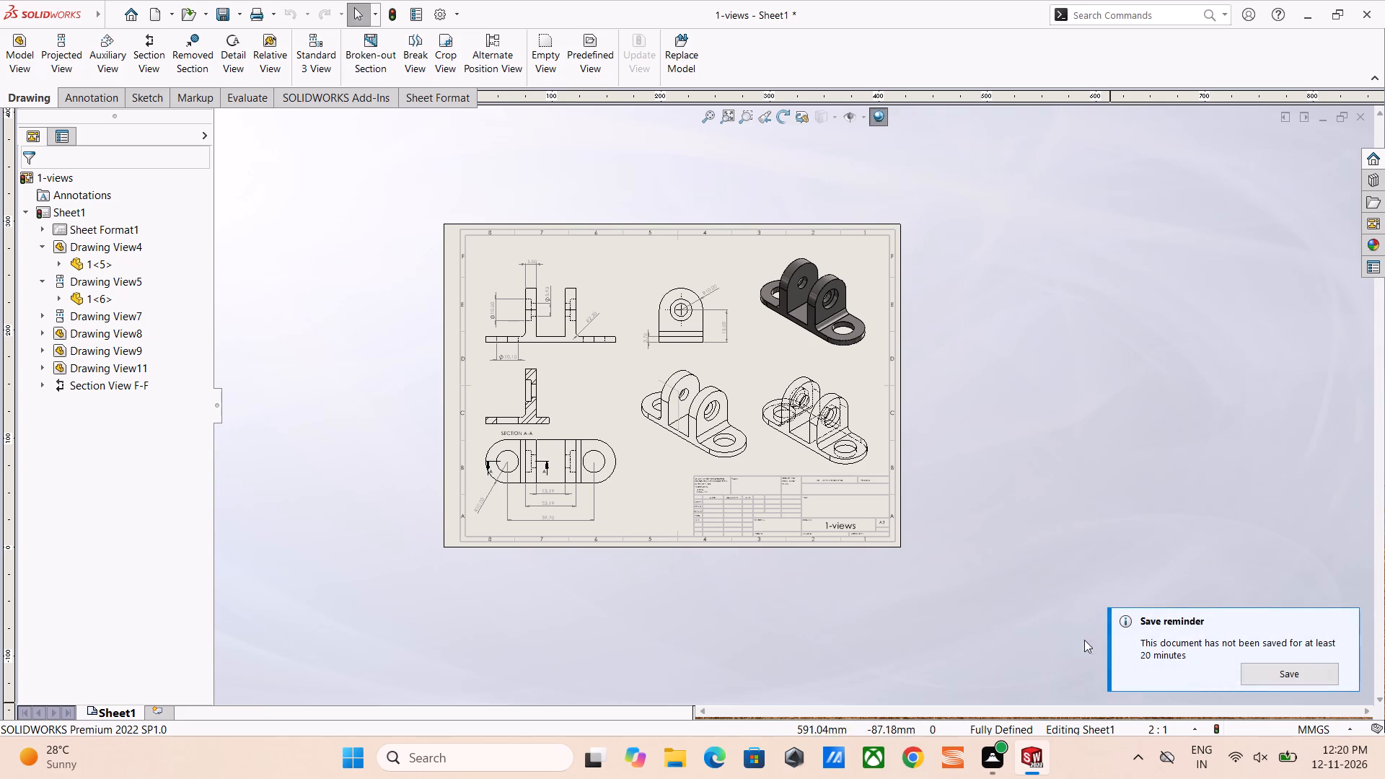
Save the 1-views drawing and clear the save reminder.
{"action": "left_click", "coordinate": [1309, 674]}
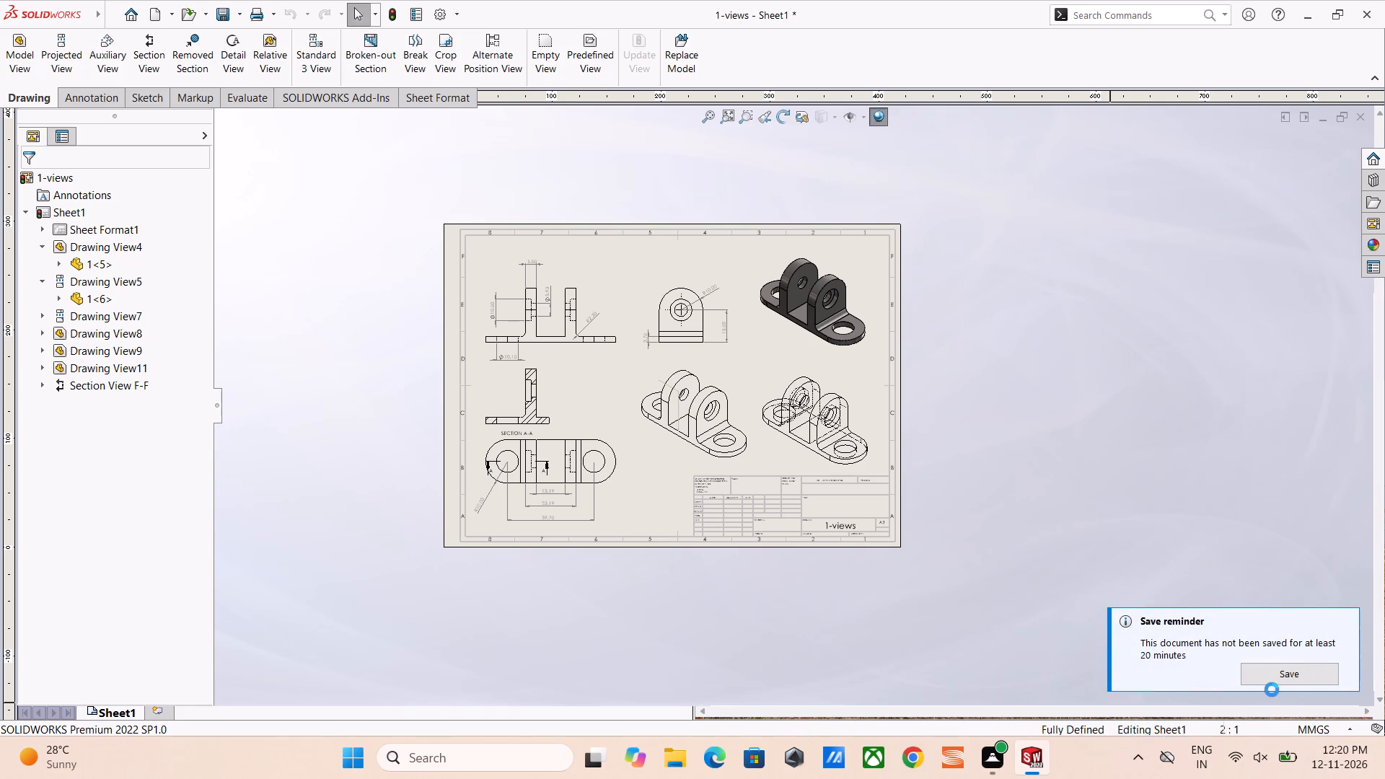
{"action": "key", "text": "ctrl+s"}
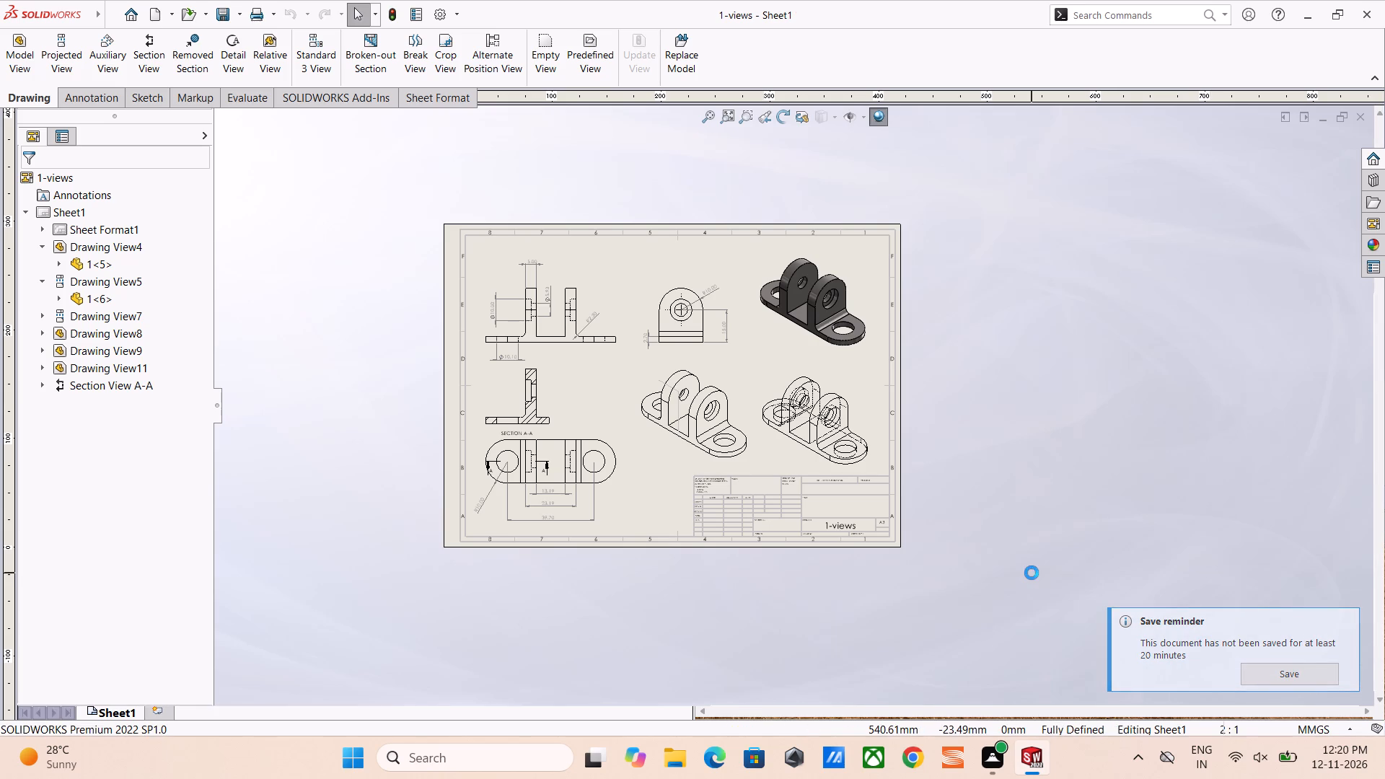
{"action": "scroll", "coordinate": [1003, 467], "scroll_direction": "down", "scroll_amount": 5}
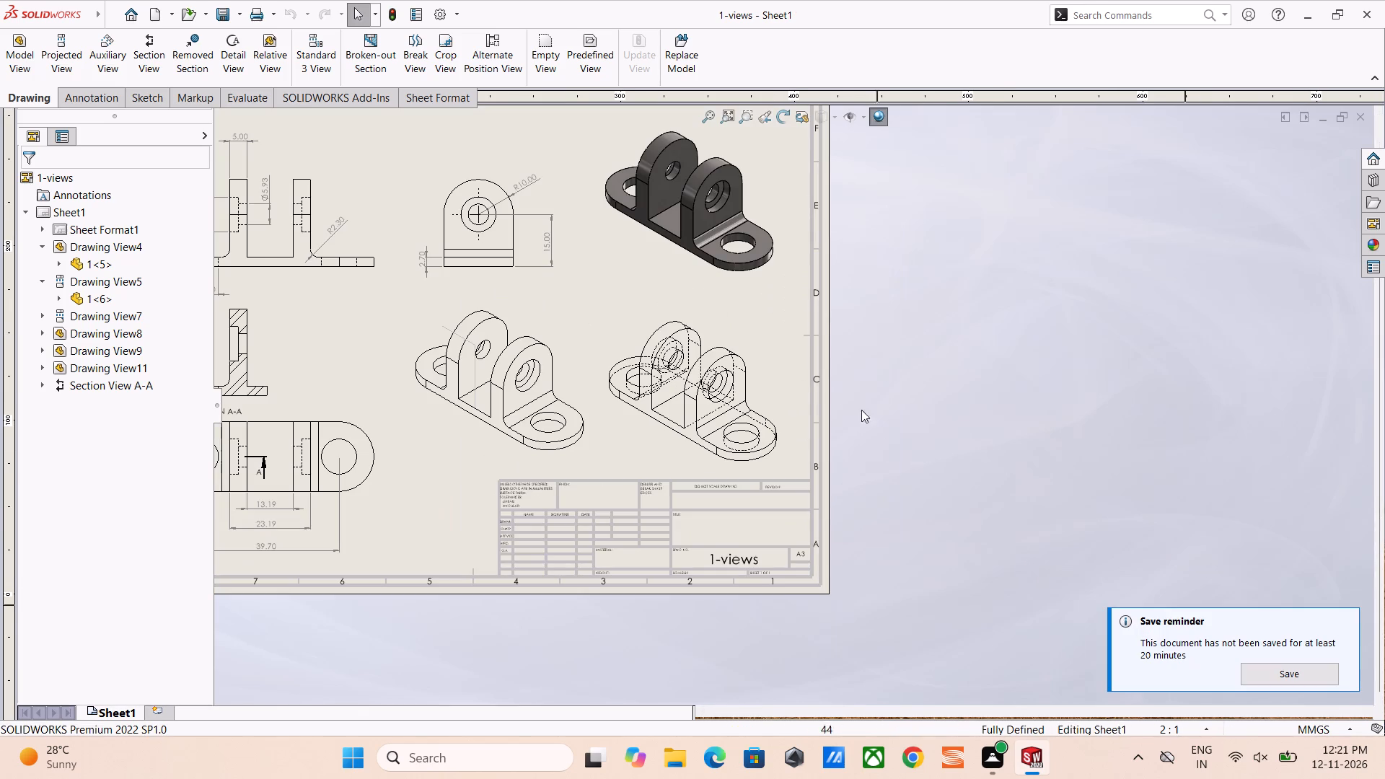
{"action": "scroll", "coordinate": [837, 386], "scroll_direction": "down", "scroll_amount": 4}
{"action": "left_click", "coordinate": [1262, 683]}
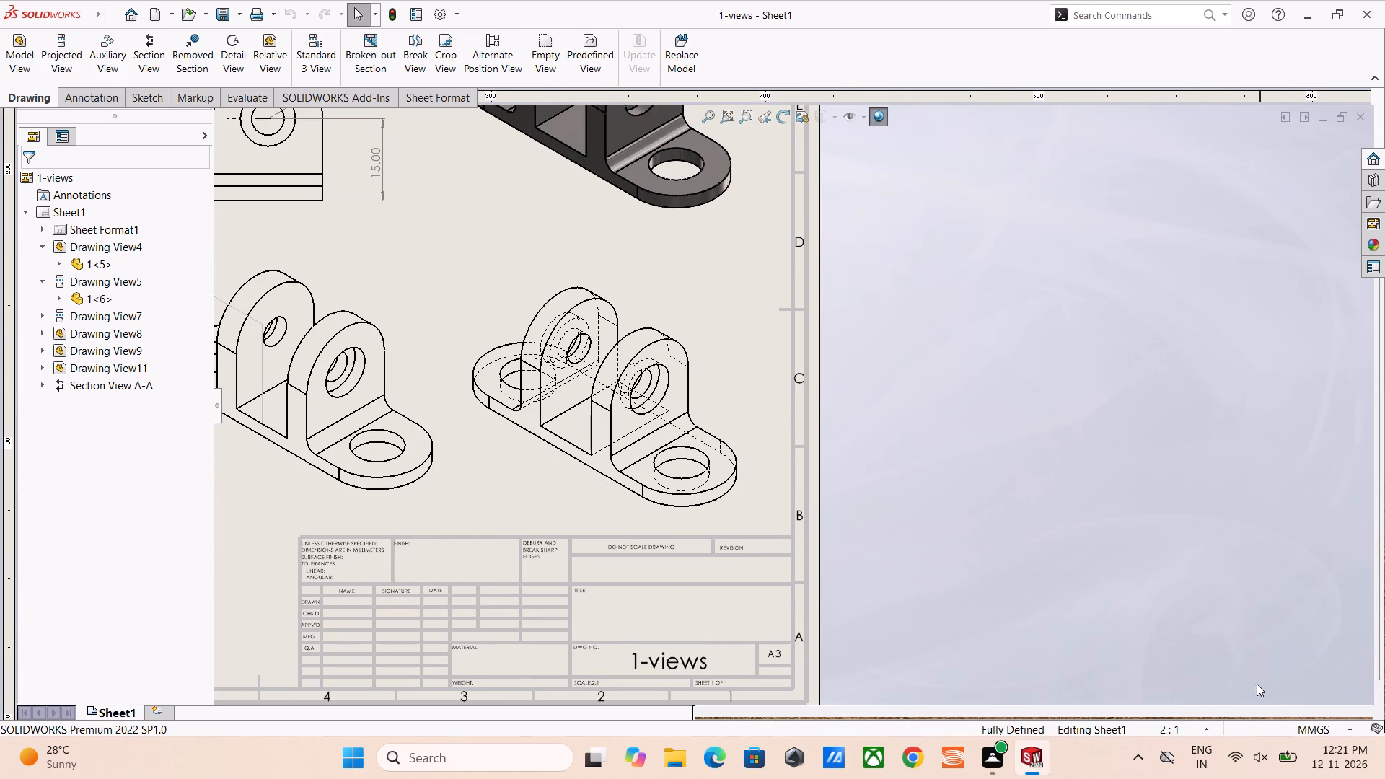
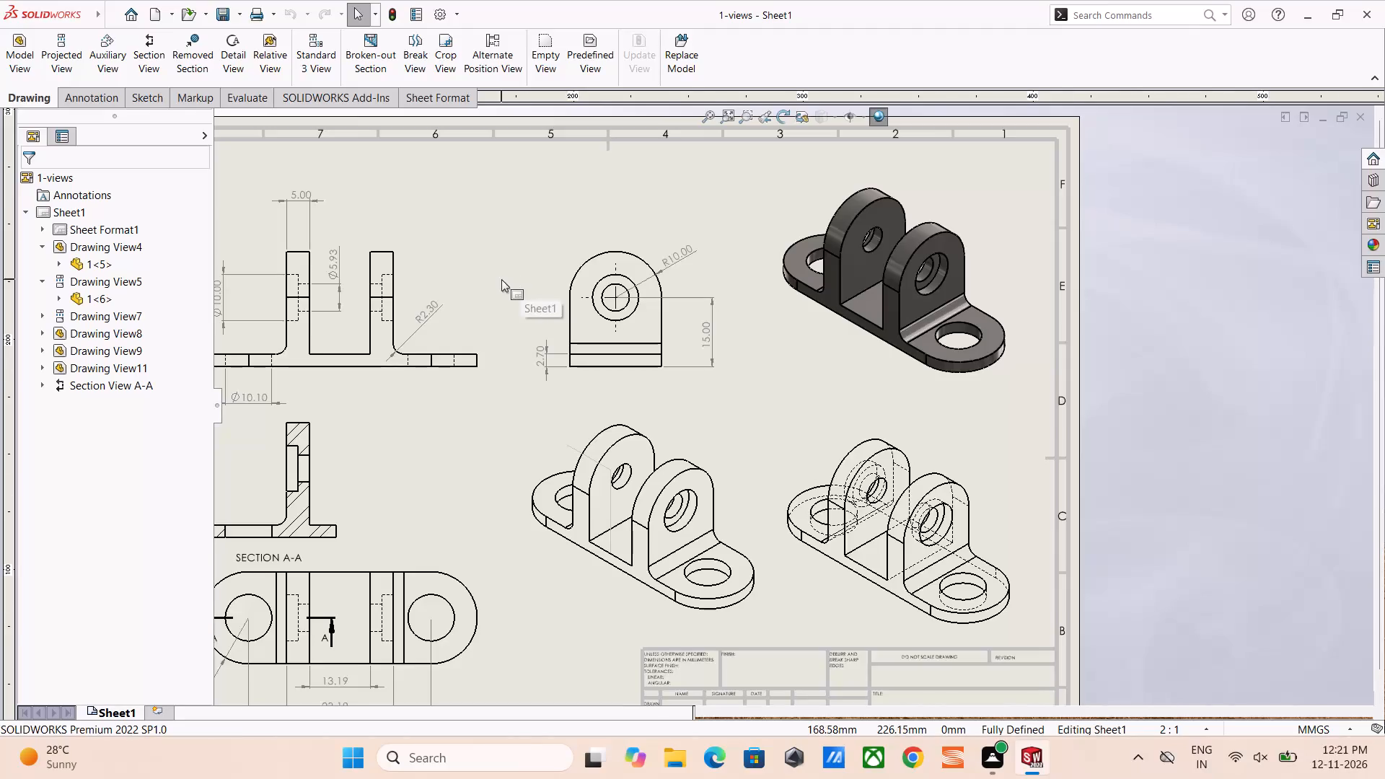
Examine the dimensioned front view, the title block and the isometric views, and review the complete sheet layout.
{"action": "scroll", "coordinate": [501, 279], "scroll_direction": "up", "scroll_amount": 2}
{"action": "scroll", "coordinate": [483, 302], "scroll_direction": "down", "scroll_amount": 5}
{"action": "scroll", "coordinate": [576, 342], "scroll_direction": "down", "scroll_amount": 6}
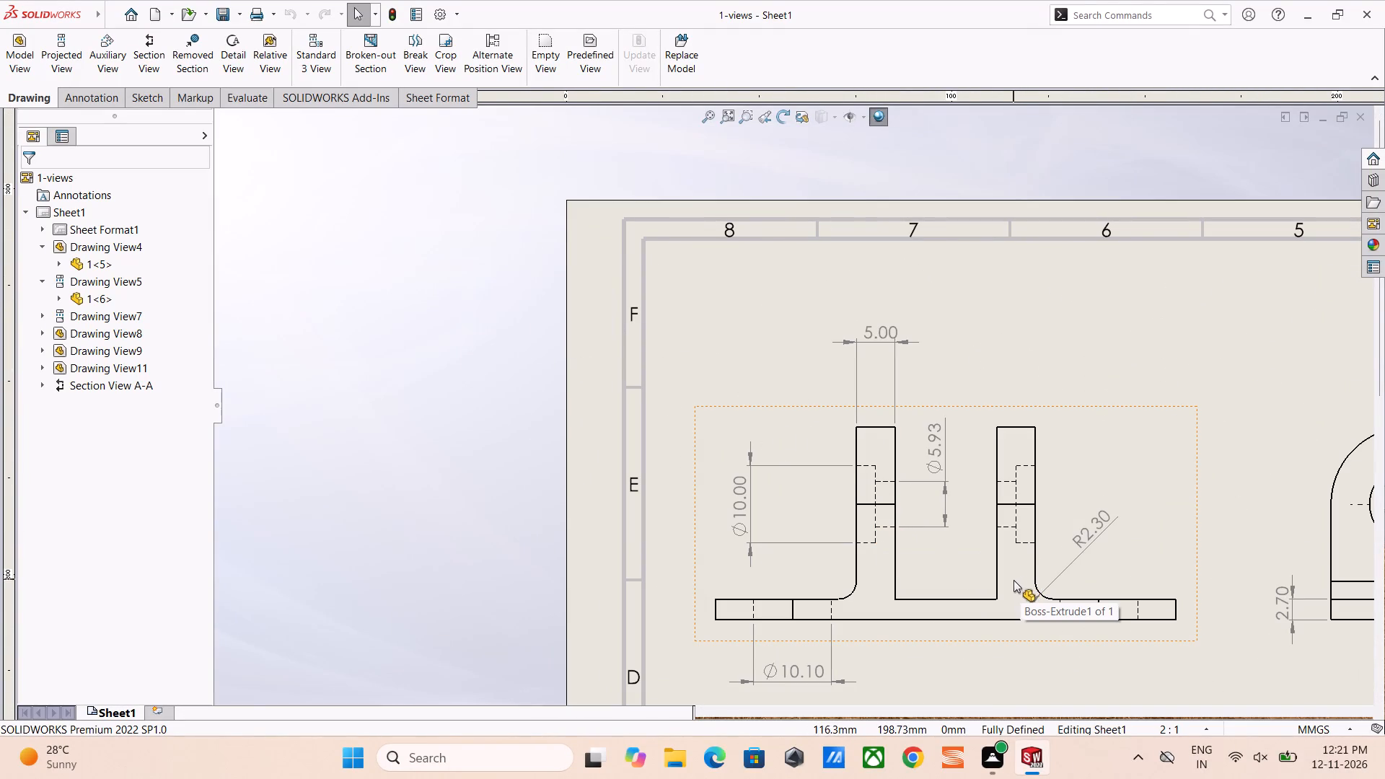
{"action": "scroll", "coordinate": [963, 516], "scroll_direction": "up", "scroll_amount": 3}
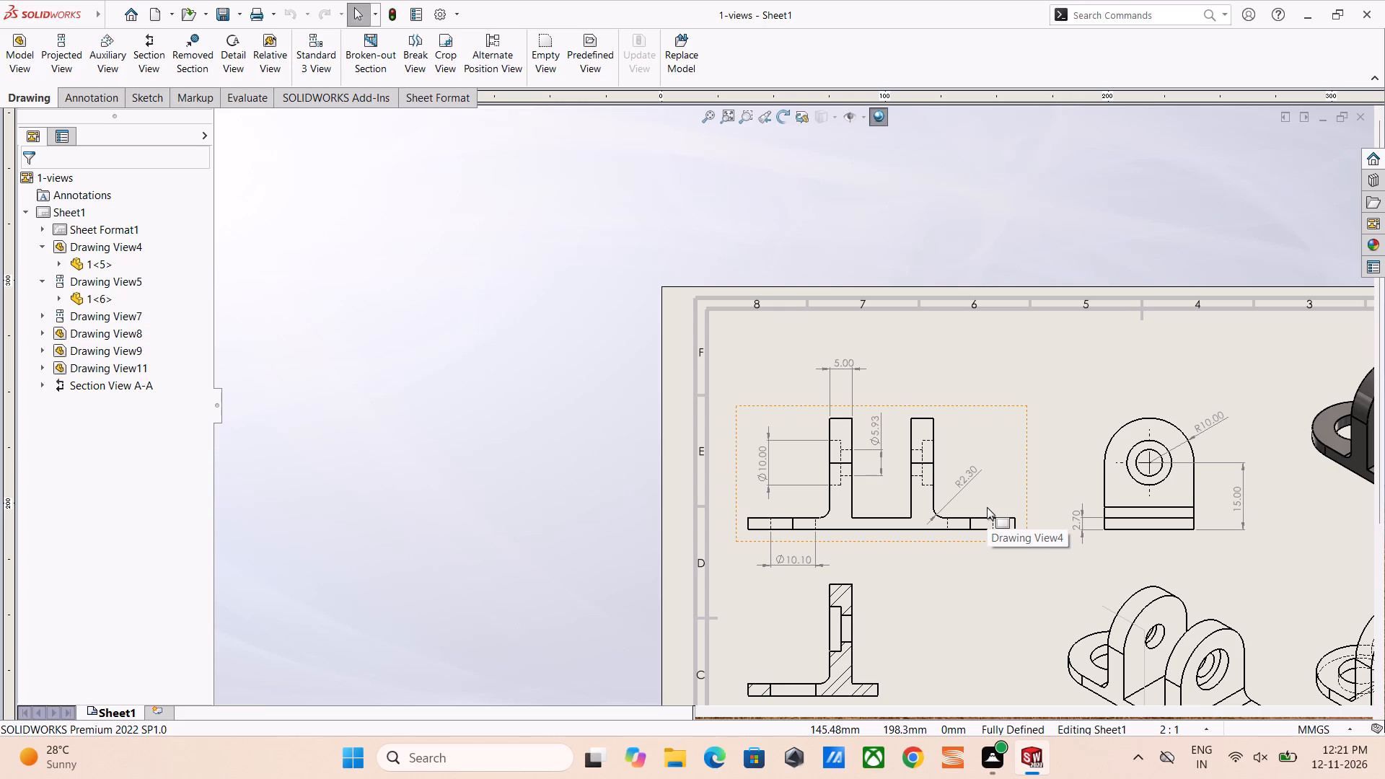
{"action": "scroll", "coordinate": [1089, 462], "scroll_direction": "up", "scroll_amount": 5}
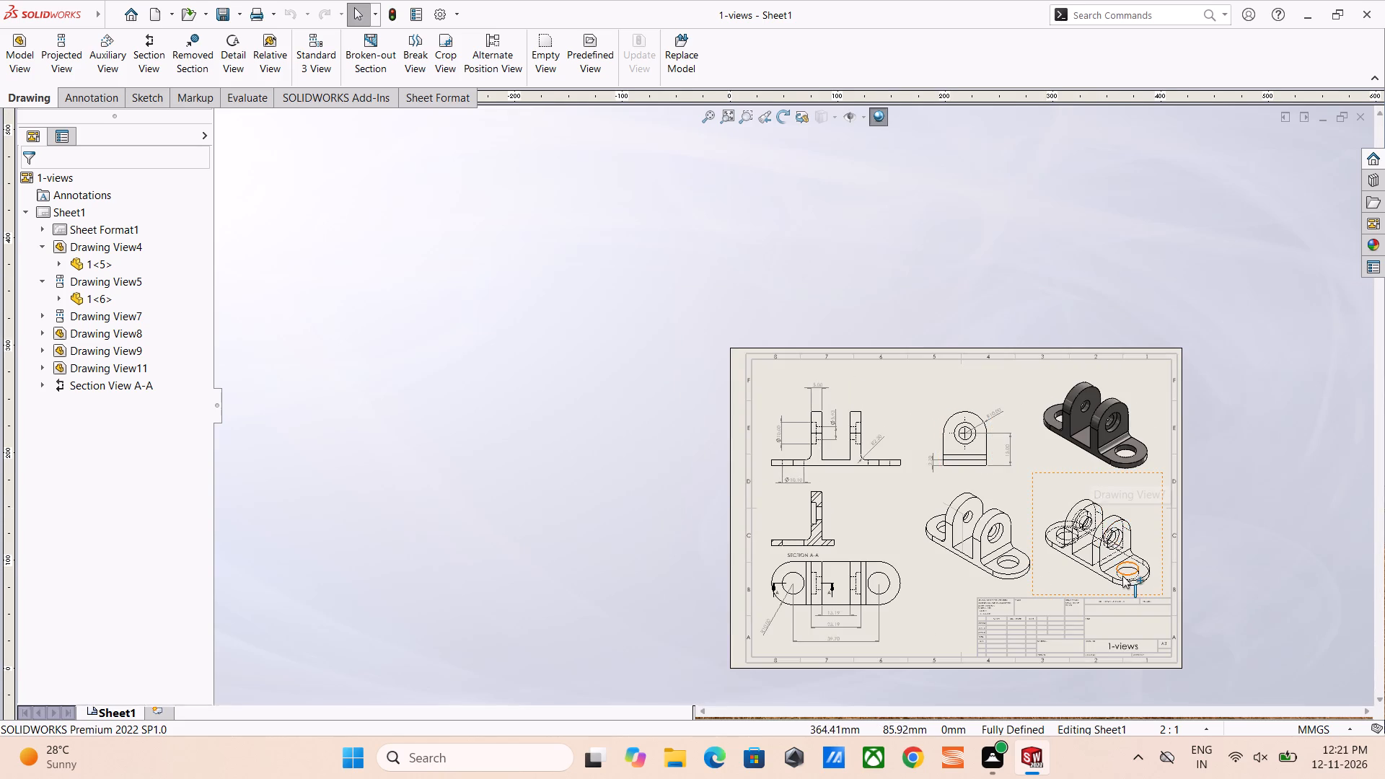
{"action": "scroll", "coordinate": [1122, 576], "scroll_direction": "up", "scroll_amount": 2}
{"action": "scroll", "coordinate": [1063, 601], "scroll_direction": "down", "scroll_amount": 4}
{"action": "scroll", "coordinate": [951, 459], "scroll_direction": "down", "scroll_amount": 9}
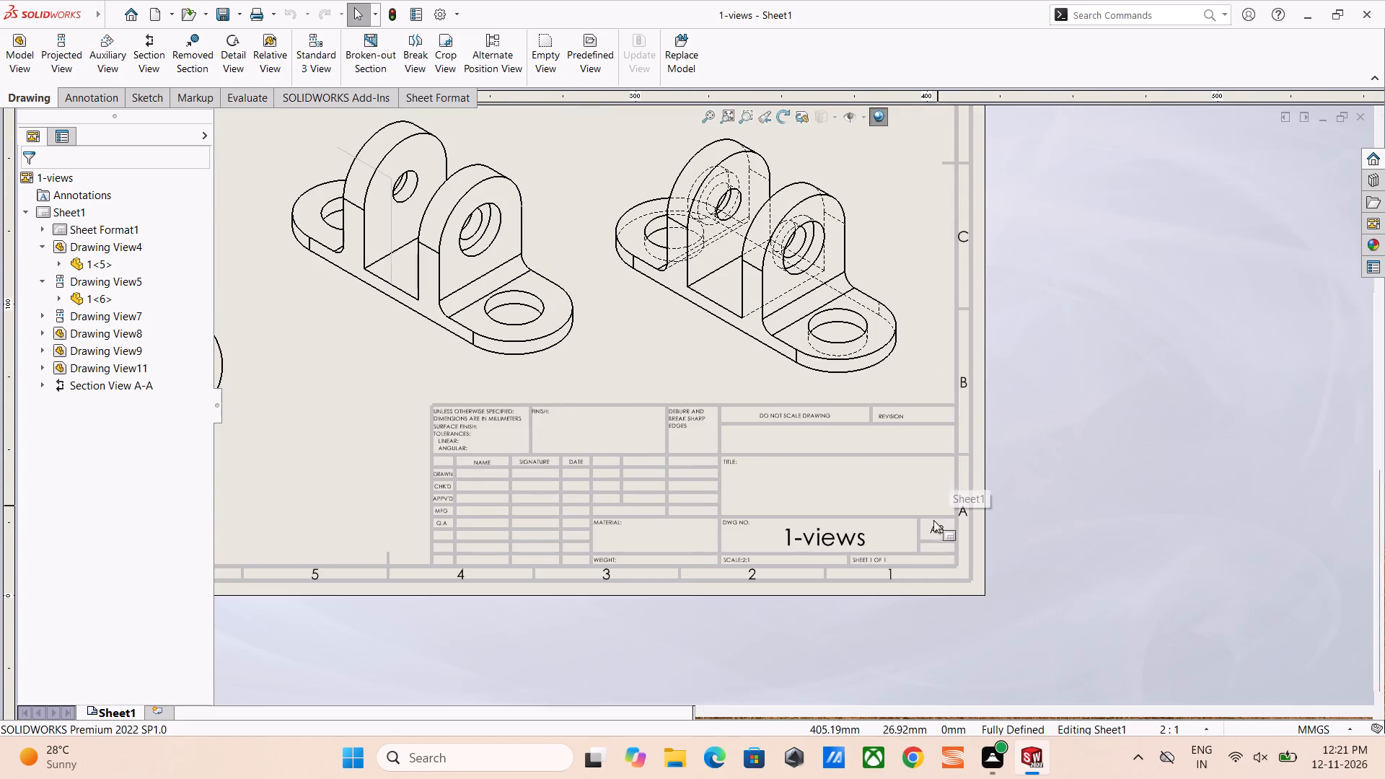
{"action": "scroll", "coordinate": [933, 520], "scroll_direction": "down", "scroll_amount": 1}
{"action": "scroll", "coordinate": [934, 554], "scroll_direction": "up", "scroll_amount": 5}
{"action": "scroll", "coordinate": [590, 402], "scroll_direction": "down", "scroll_amount": 2}
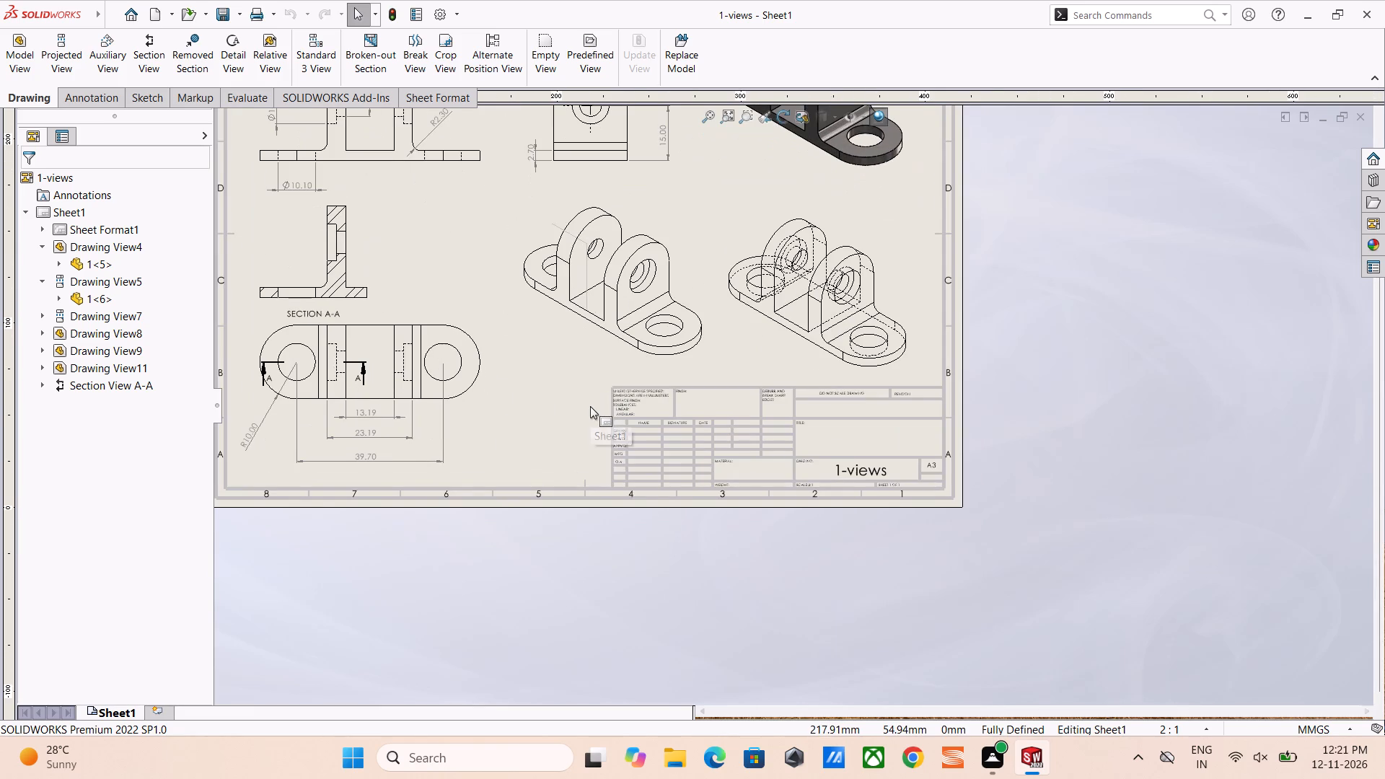
{"action": "scroll", "coordinate": [590, 406], "scroll_direction": "up", "scroll_amount": 5}
{"action": "scroll", "coordinate": [606, 363], "scroll_direction": "down", "scroll_amount": 5}
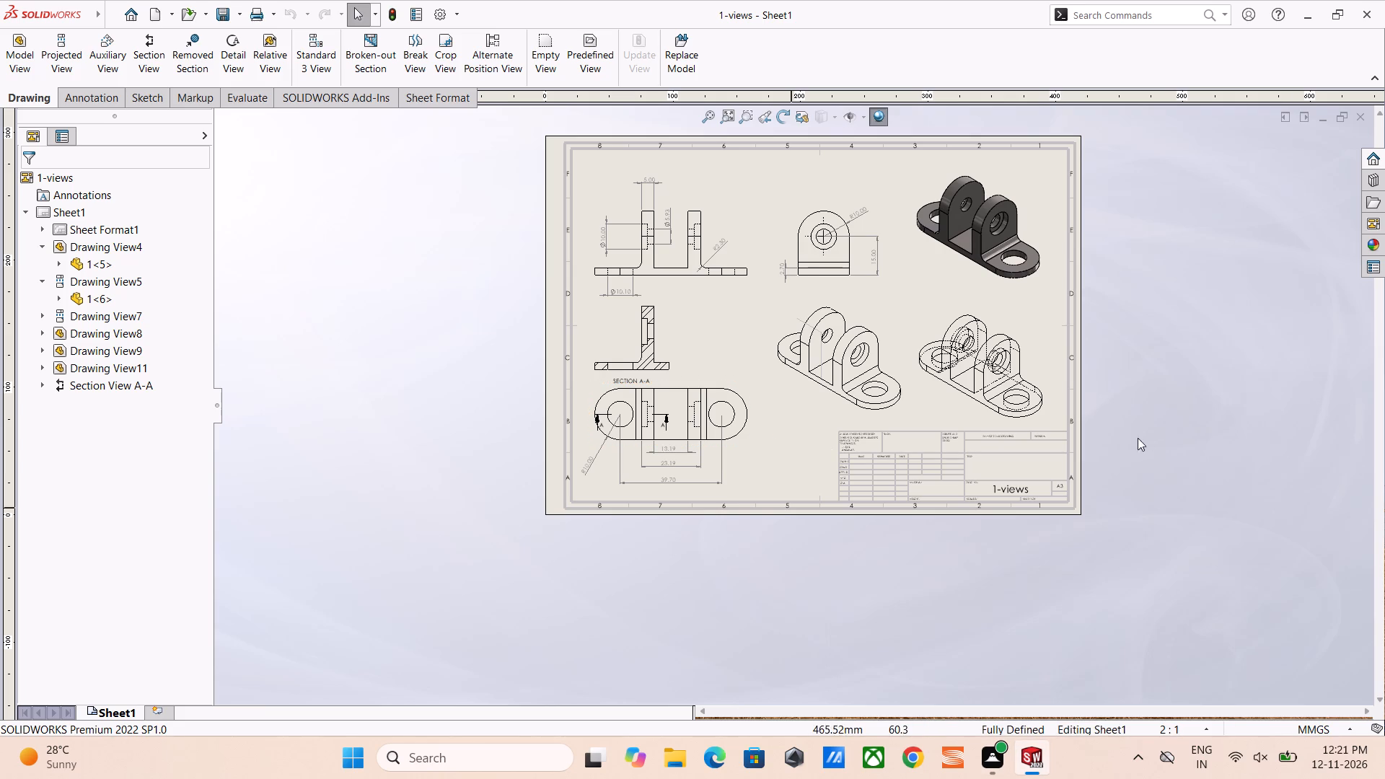
{"action": "left_click", "coordinate": [1107, 459]}
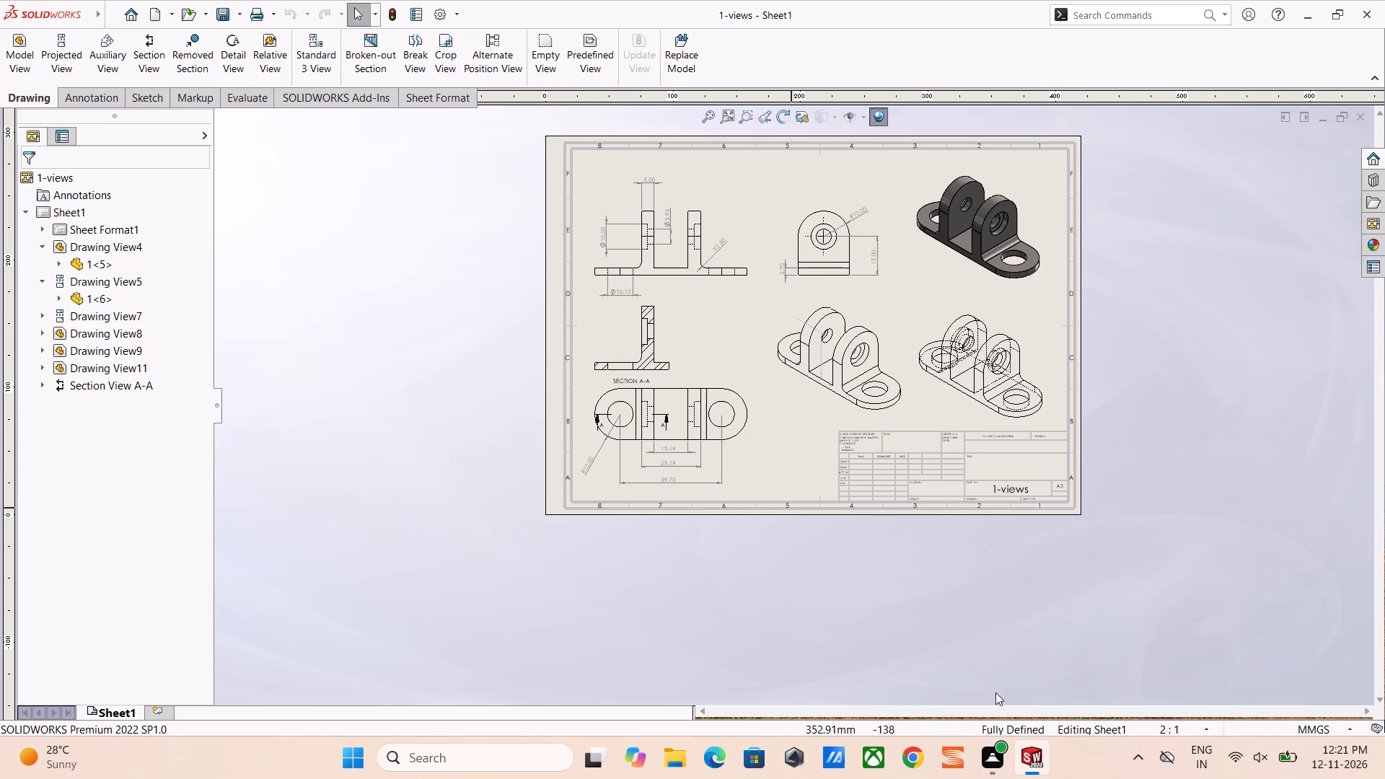
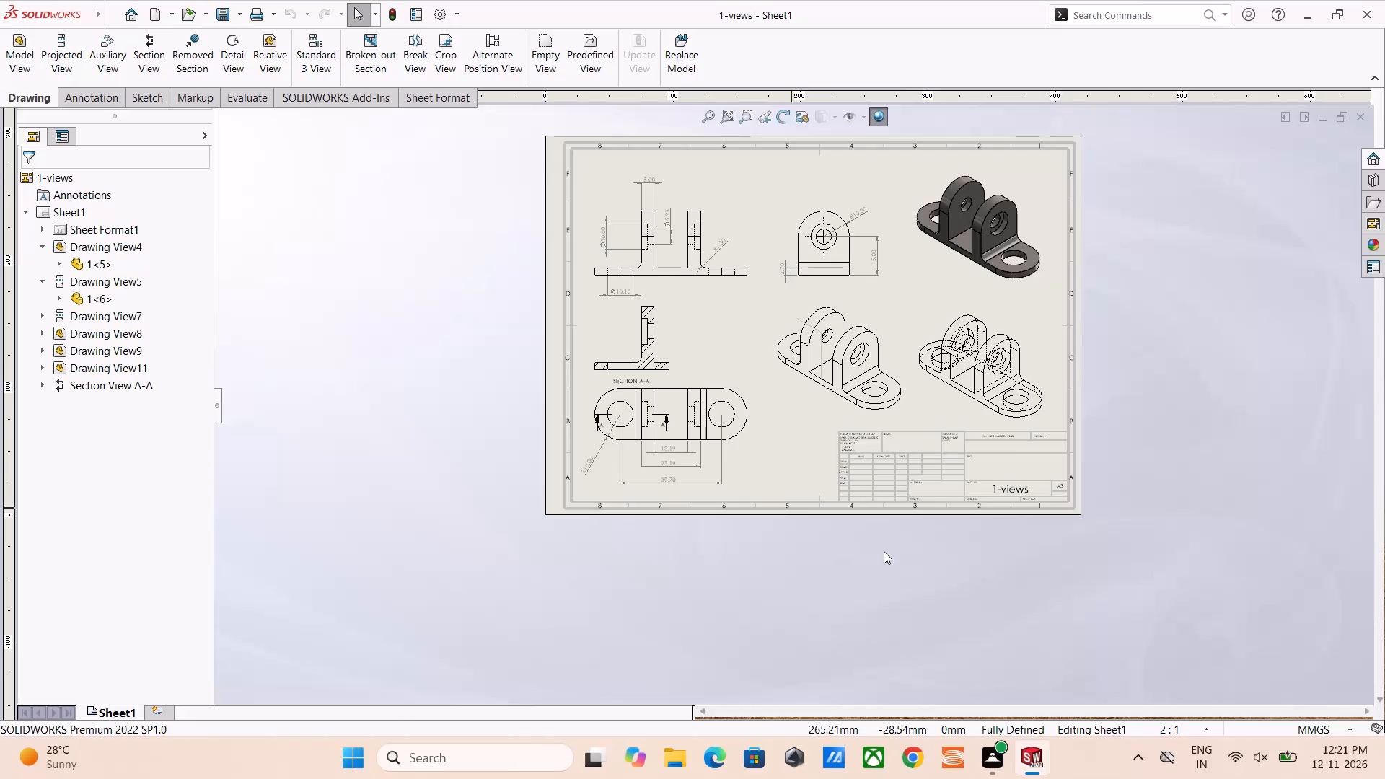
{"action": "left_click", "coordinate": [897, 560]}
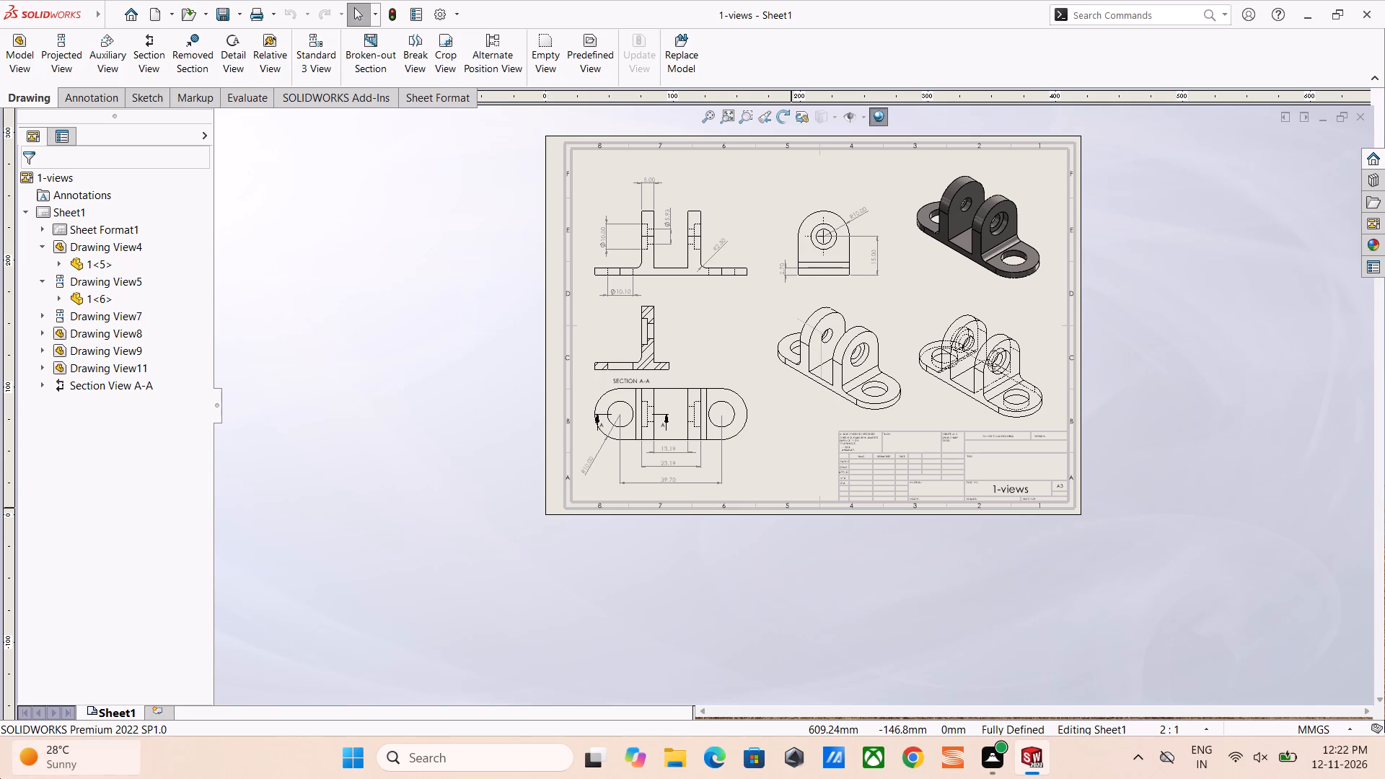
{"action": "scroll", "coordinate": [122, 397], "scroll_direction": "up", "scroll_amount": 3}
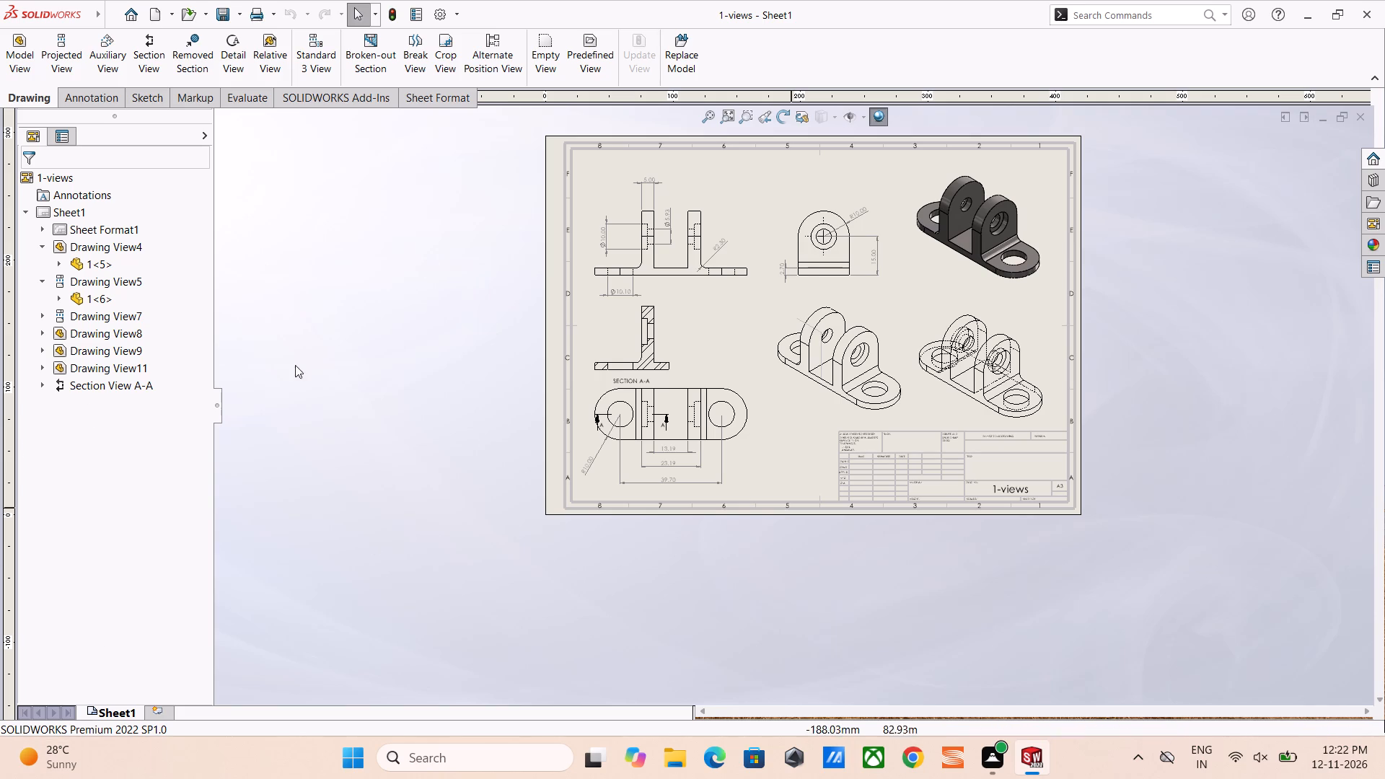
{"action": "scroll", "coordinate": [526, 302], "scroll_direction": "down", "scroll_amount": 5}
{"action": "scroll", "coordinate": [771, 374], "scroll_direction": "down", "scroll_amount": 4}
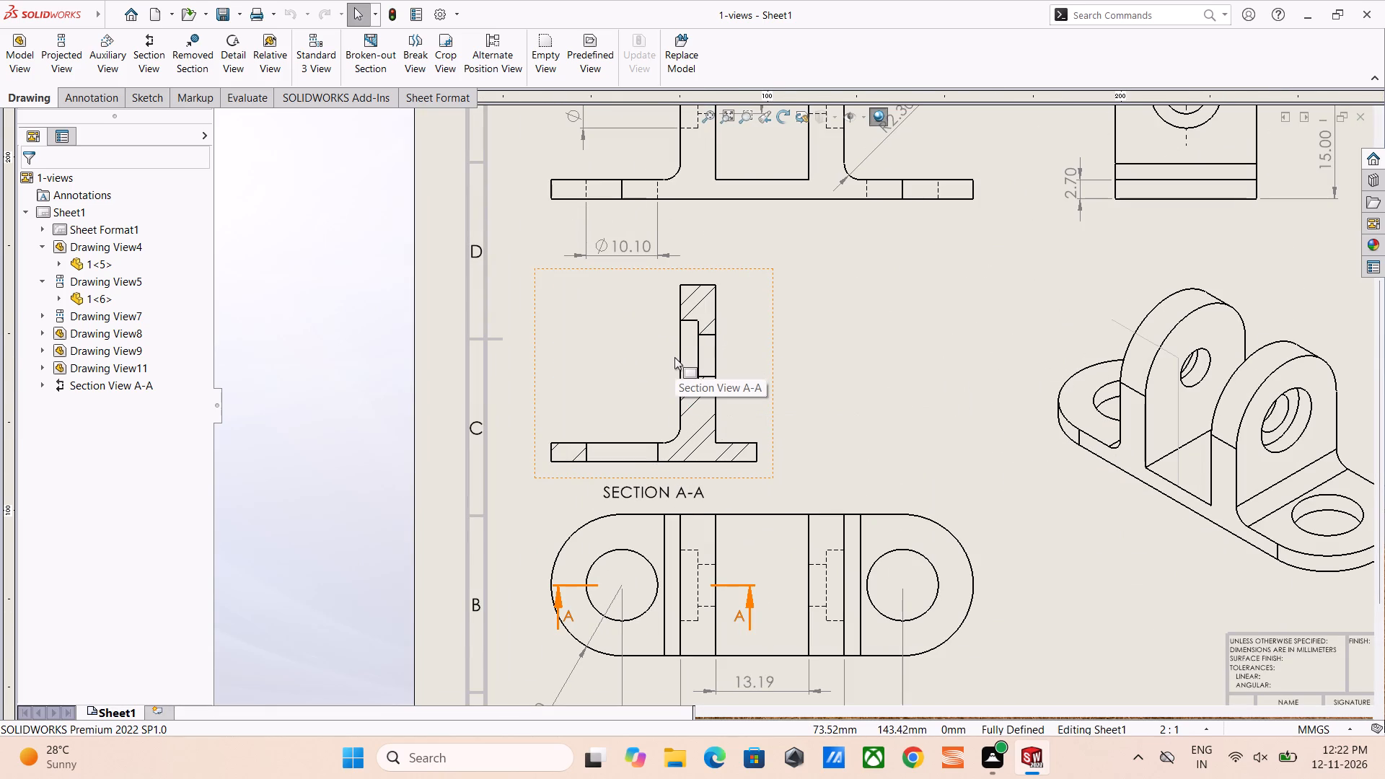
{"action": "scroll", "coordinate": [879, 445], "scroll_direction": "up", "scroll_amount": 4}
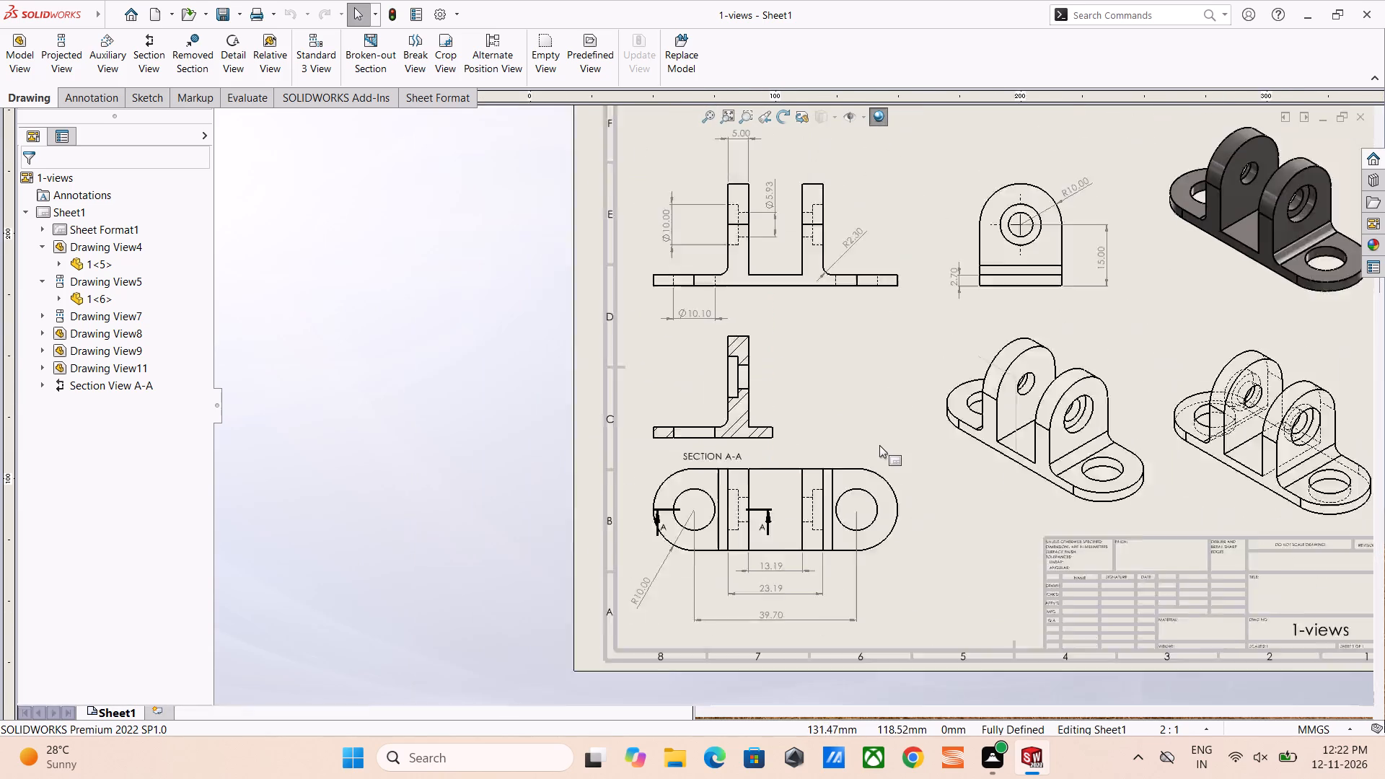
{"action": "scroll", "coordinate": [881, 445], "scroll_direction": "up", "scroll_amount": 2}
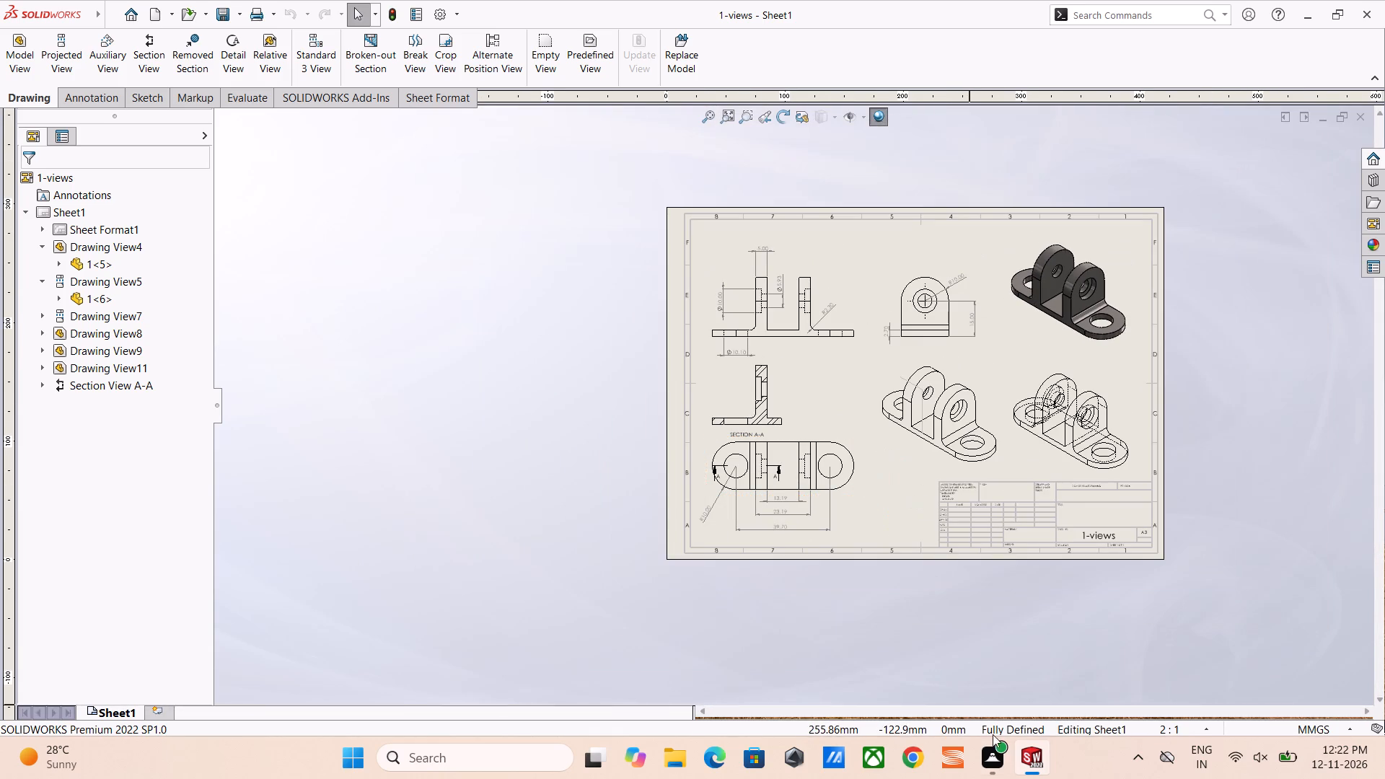
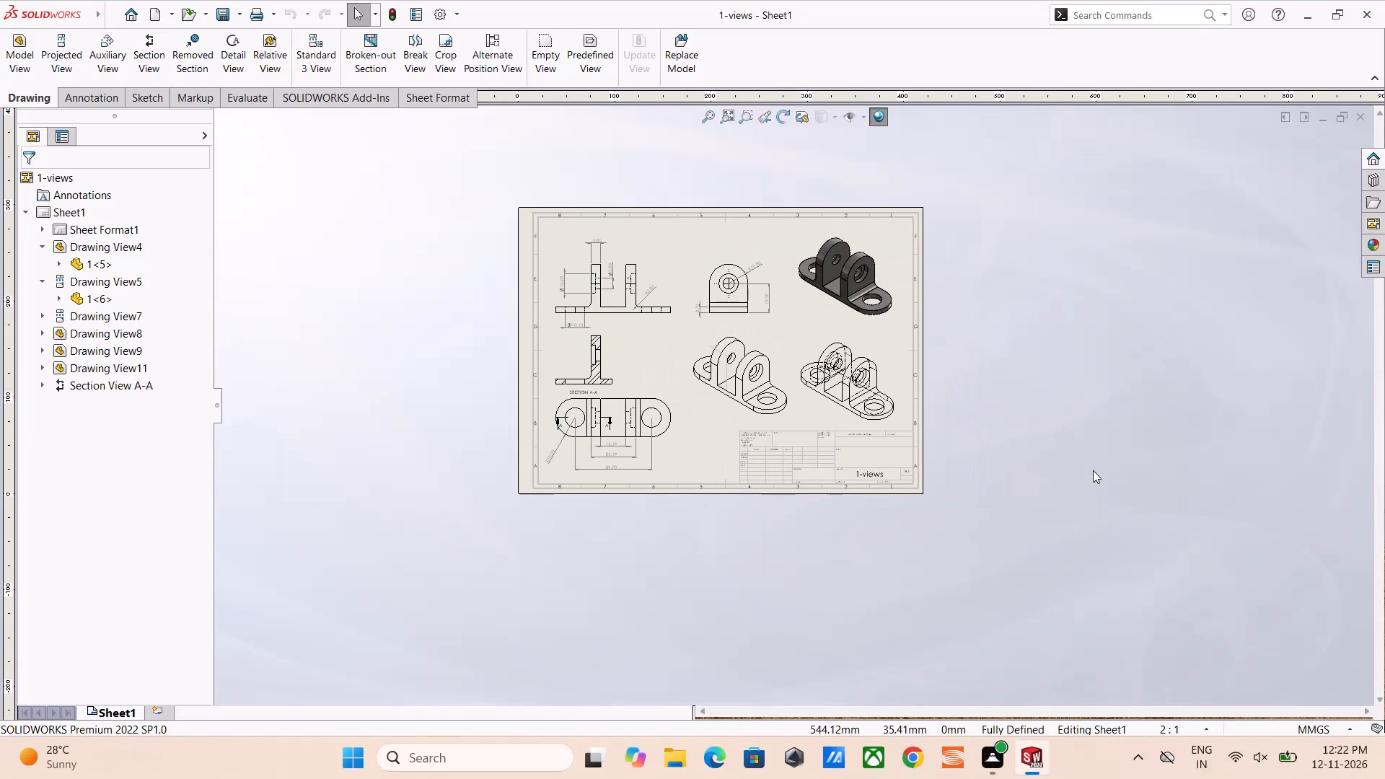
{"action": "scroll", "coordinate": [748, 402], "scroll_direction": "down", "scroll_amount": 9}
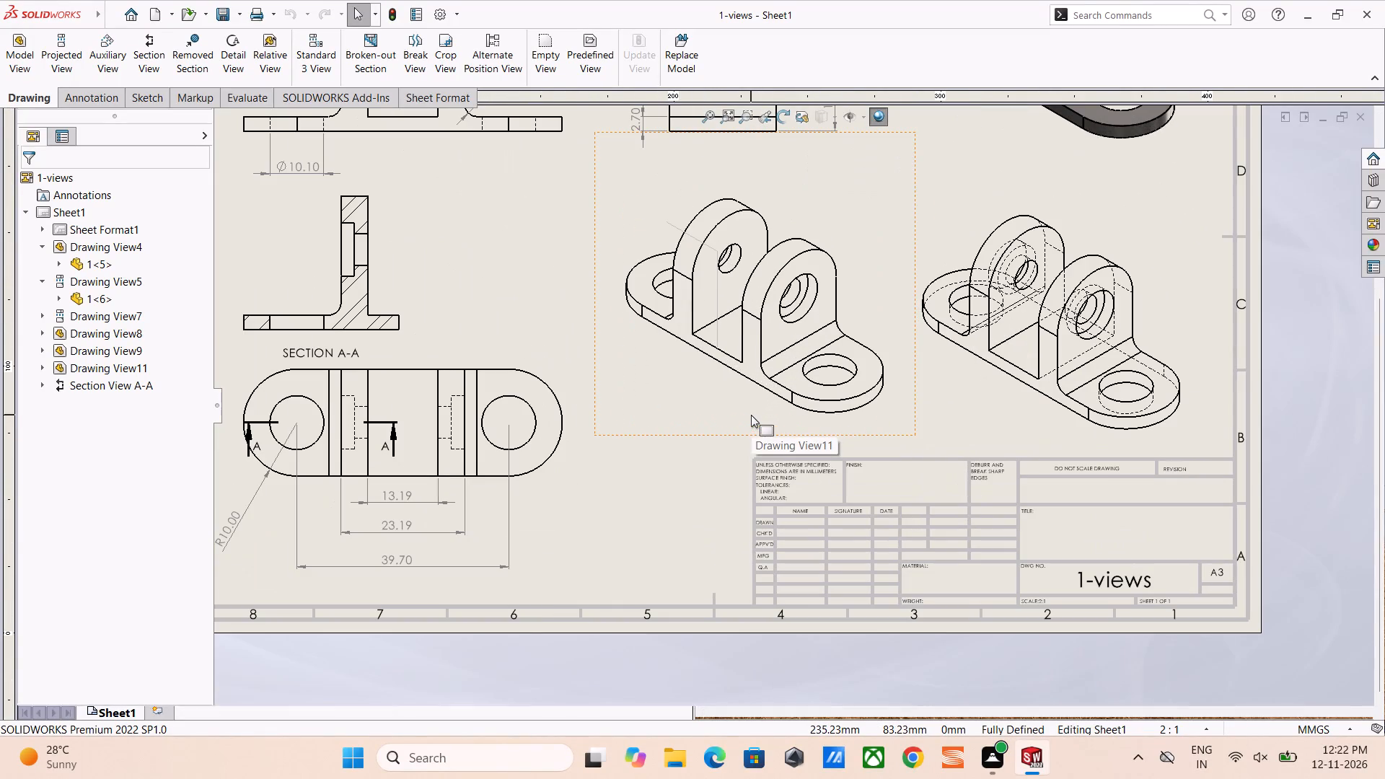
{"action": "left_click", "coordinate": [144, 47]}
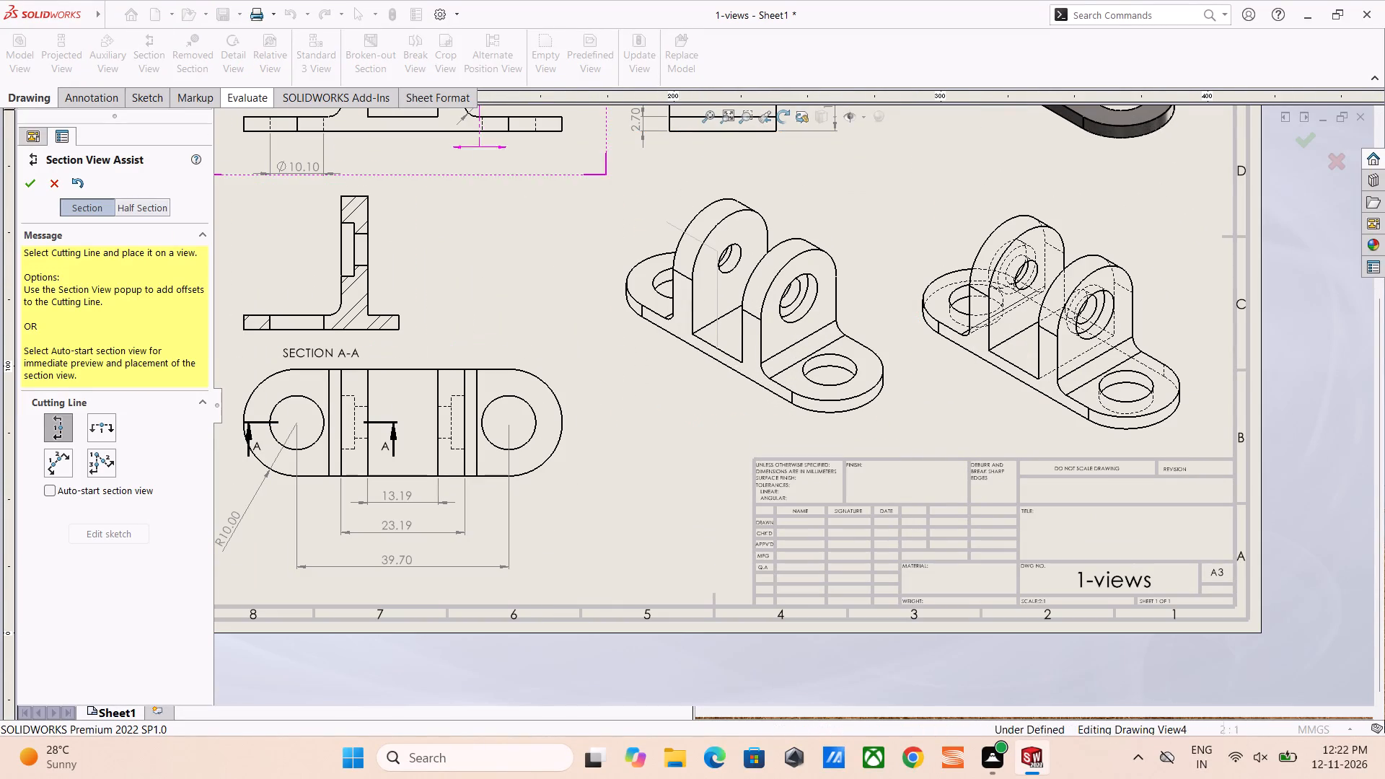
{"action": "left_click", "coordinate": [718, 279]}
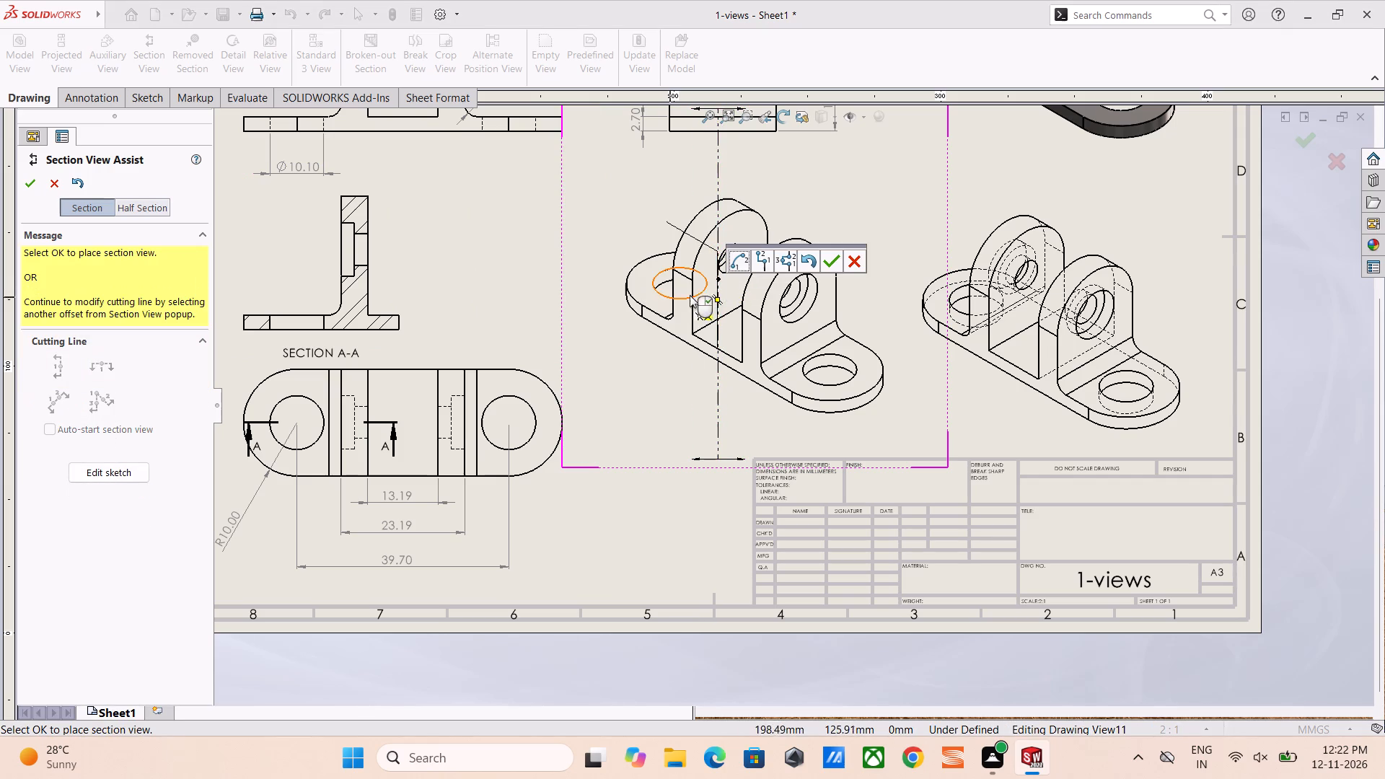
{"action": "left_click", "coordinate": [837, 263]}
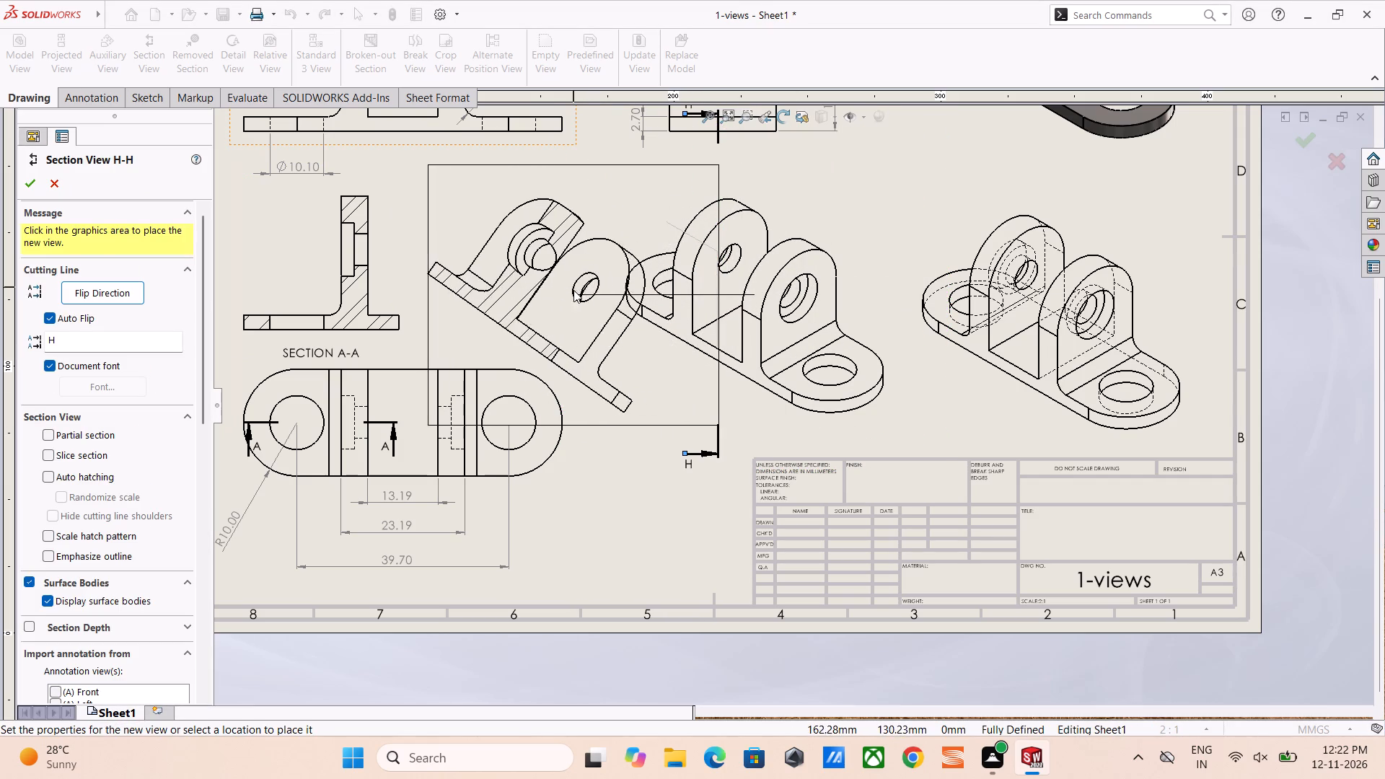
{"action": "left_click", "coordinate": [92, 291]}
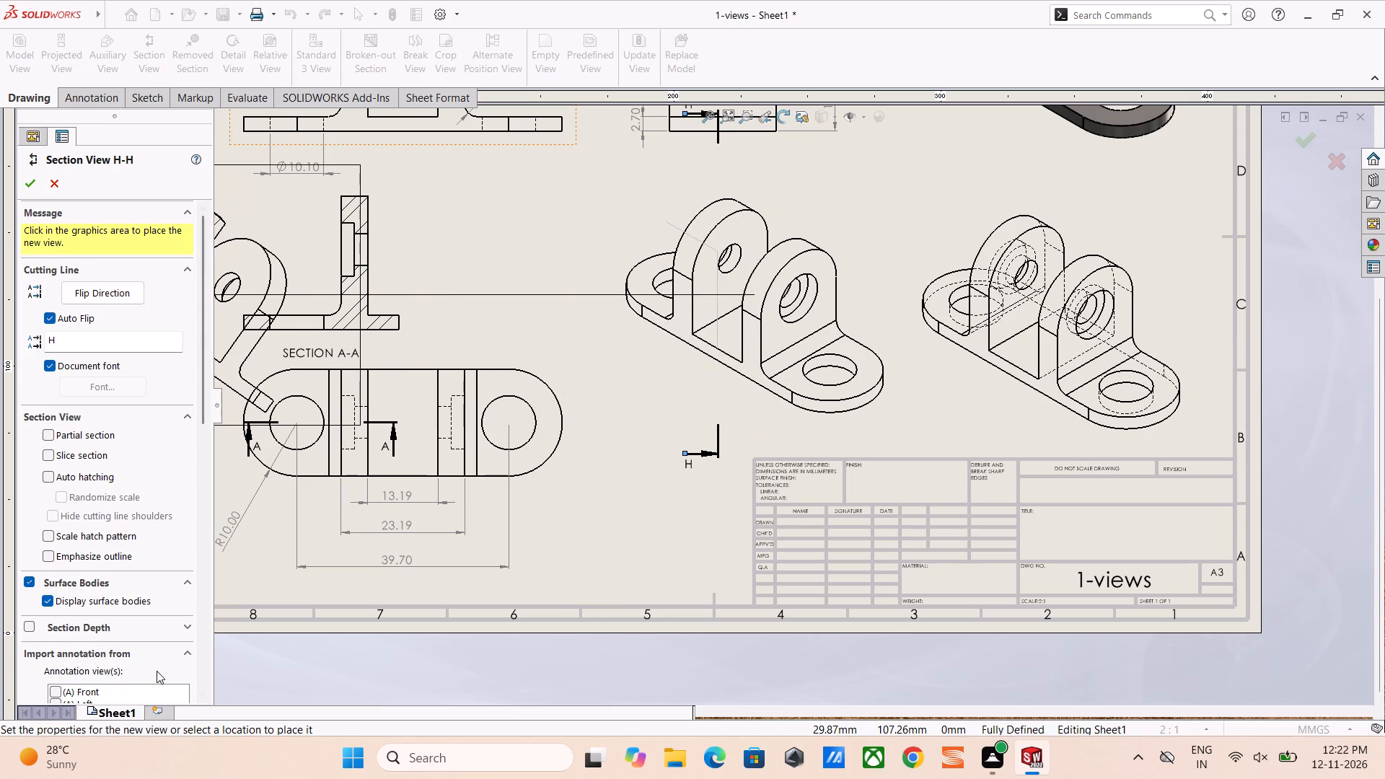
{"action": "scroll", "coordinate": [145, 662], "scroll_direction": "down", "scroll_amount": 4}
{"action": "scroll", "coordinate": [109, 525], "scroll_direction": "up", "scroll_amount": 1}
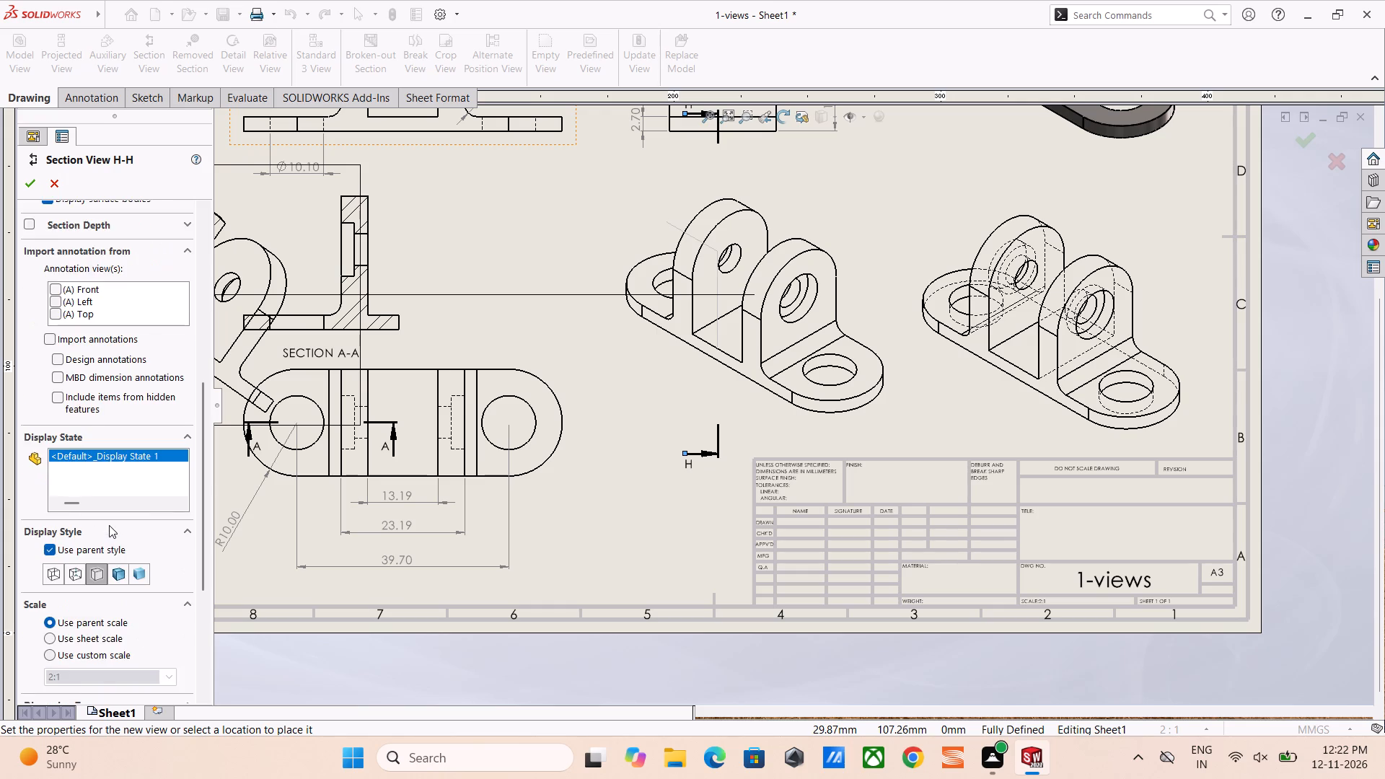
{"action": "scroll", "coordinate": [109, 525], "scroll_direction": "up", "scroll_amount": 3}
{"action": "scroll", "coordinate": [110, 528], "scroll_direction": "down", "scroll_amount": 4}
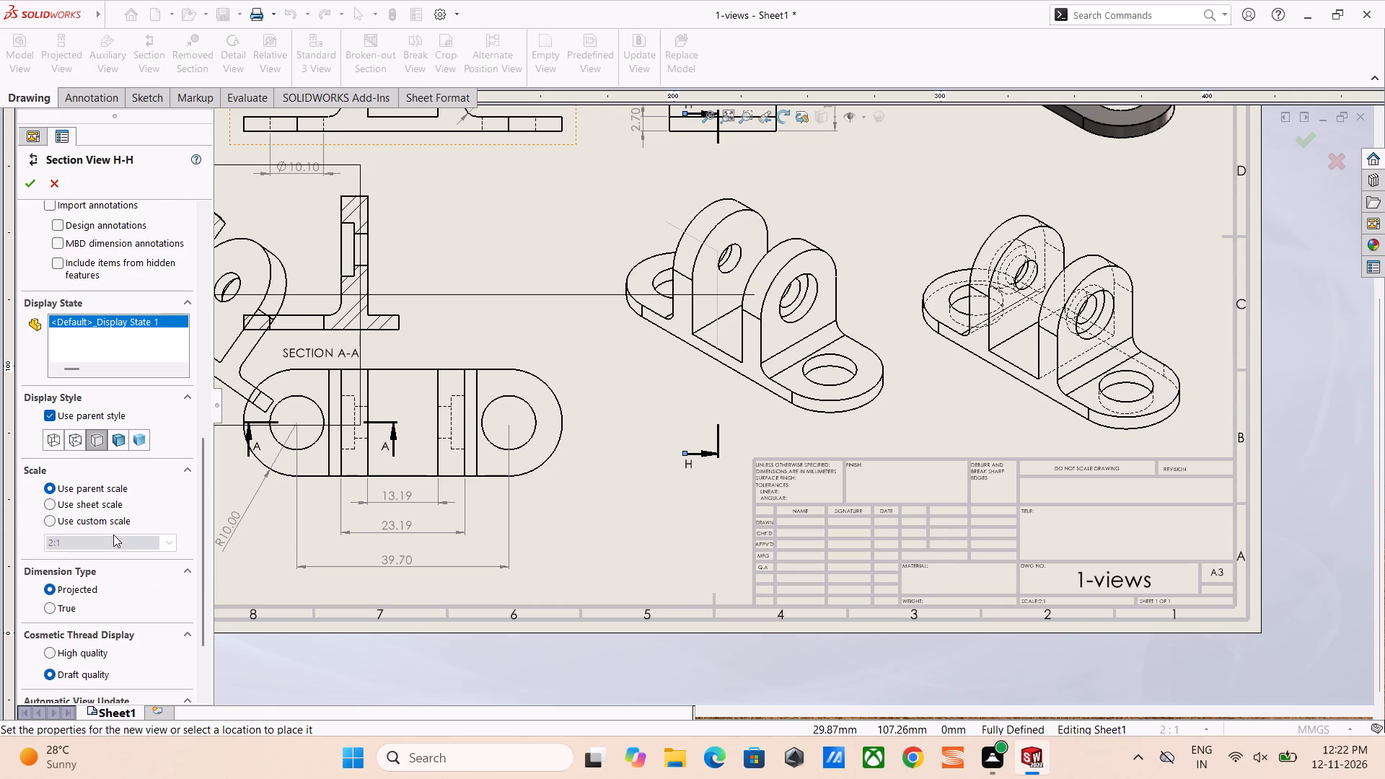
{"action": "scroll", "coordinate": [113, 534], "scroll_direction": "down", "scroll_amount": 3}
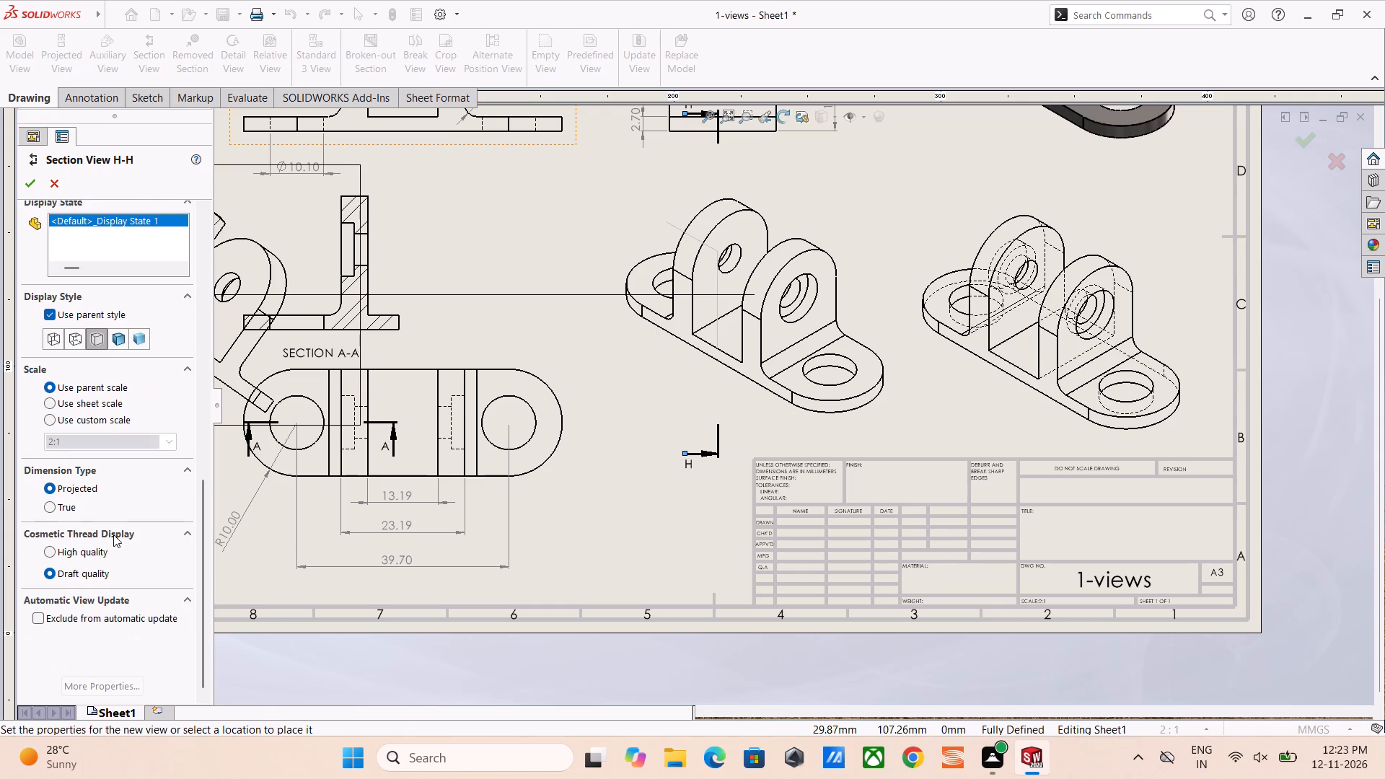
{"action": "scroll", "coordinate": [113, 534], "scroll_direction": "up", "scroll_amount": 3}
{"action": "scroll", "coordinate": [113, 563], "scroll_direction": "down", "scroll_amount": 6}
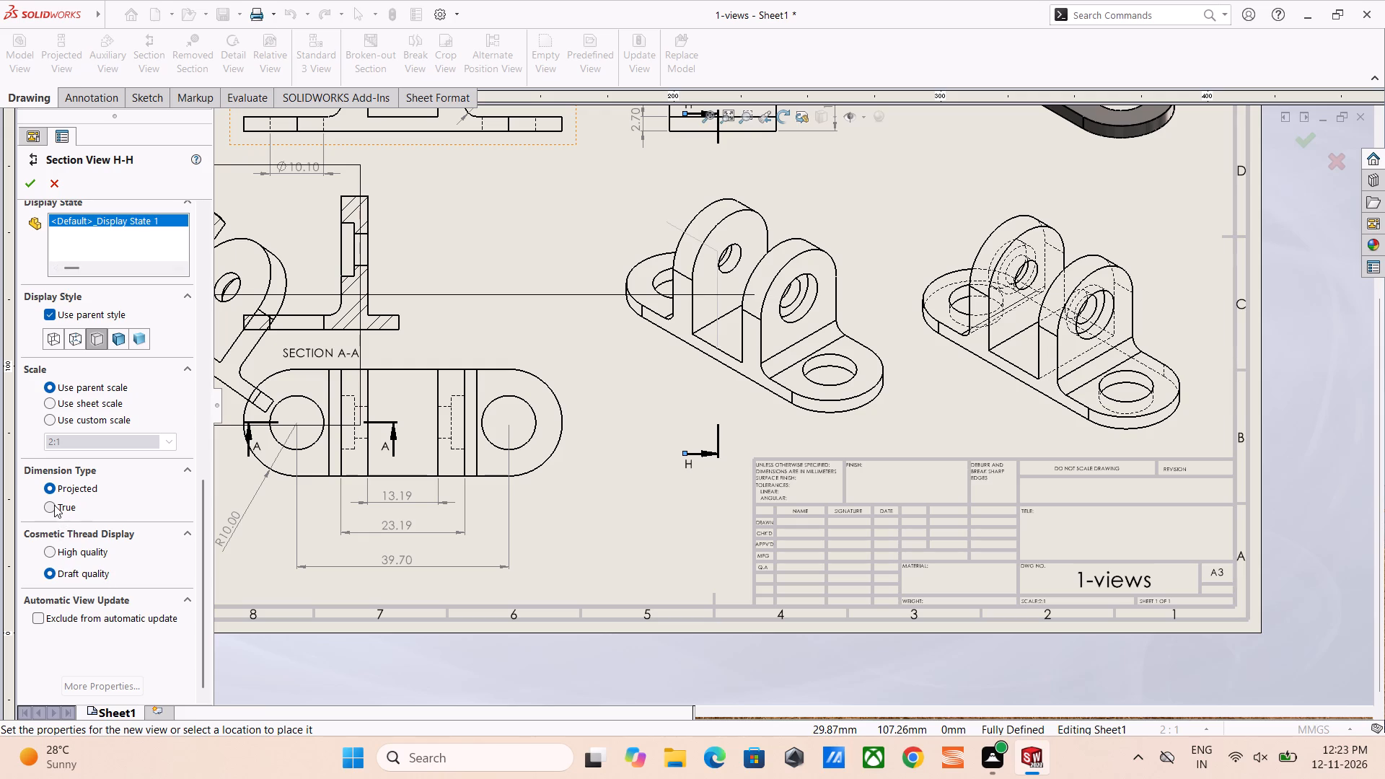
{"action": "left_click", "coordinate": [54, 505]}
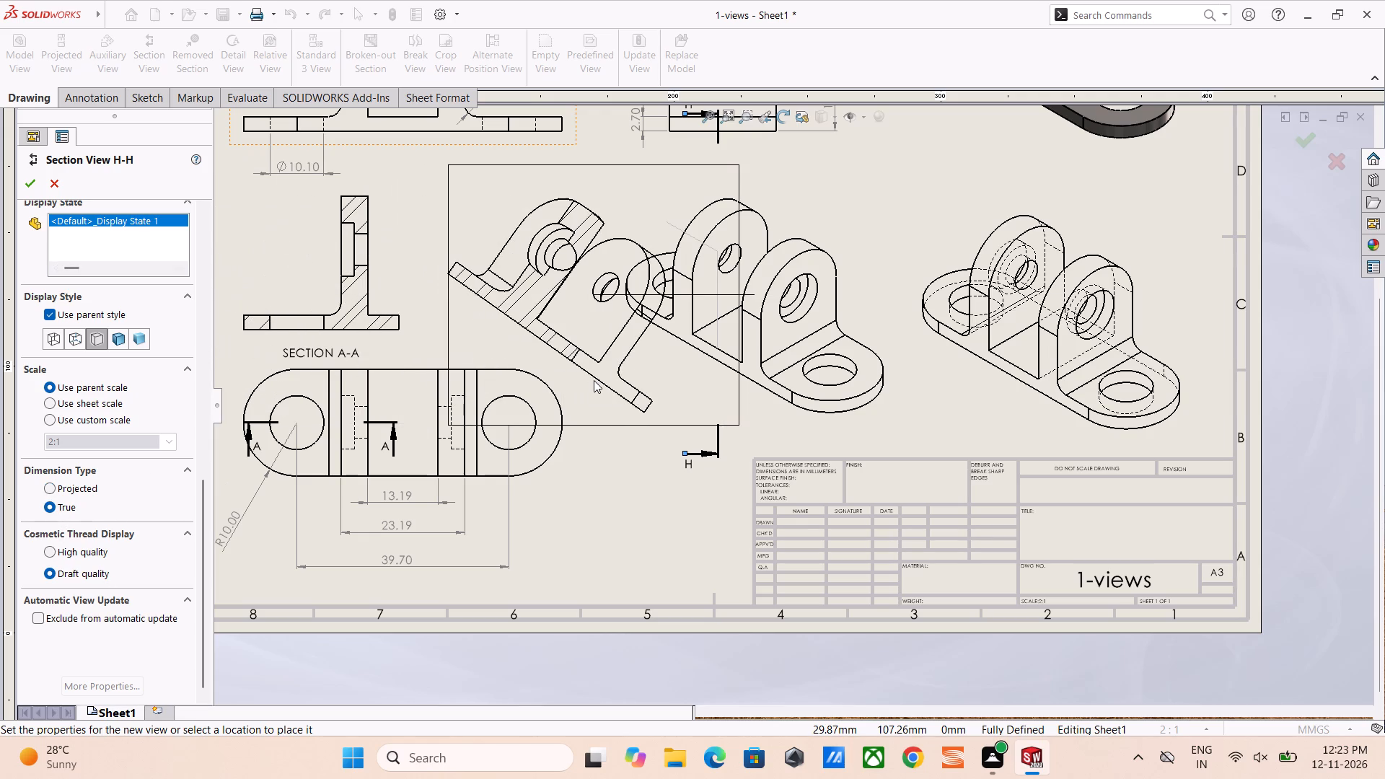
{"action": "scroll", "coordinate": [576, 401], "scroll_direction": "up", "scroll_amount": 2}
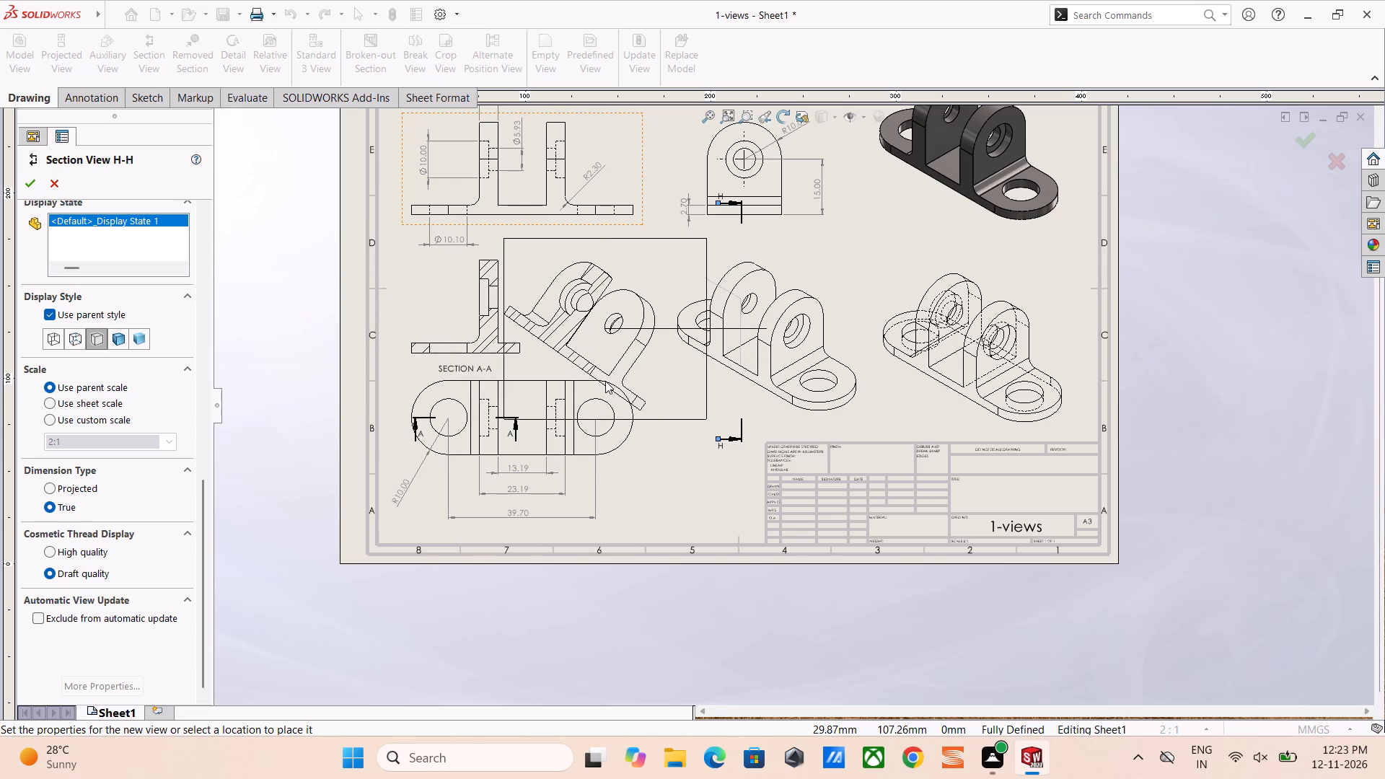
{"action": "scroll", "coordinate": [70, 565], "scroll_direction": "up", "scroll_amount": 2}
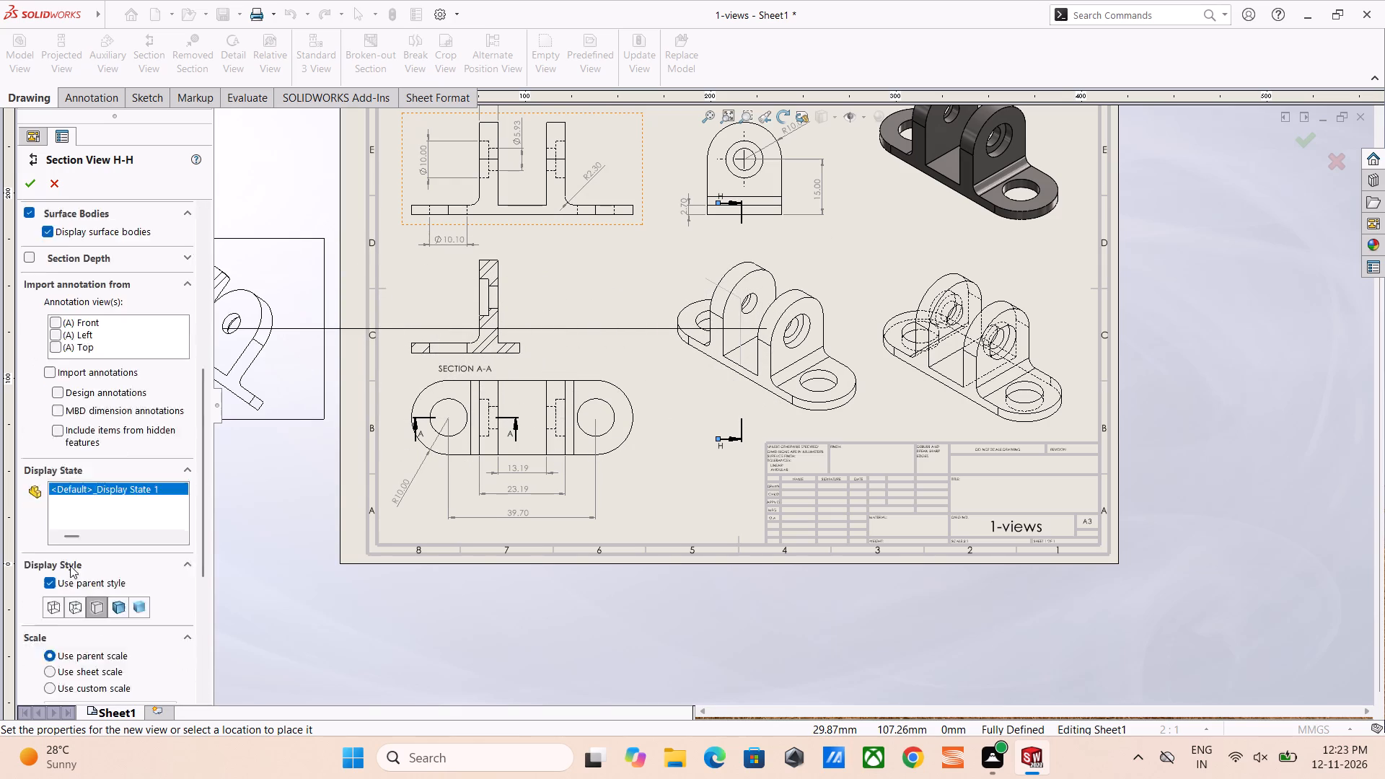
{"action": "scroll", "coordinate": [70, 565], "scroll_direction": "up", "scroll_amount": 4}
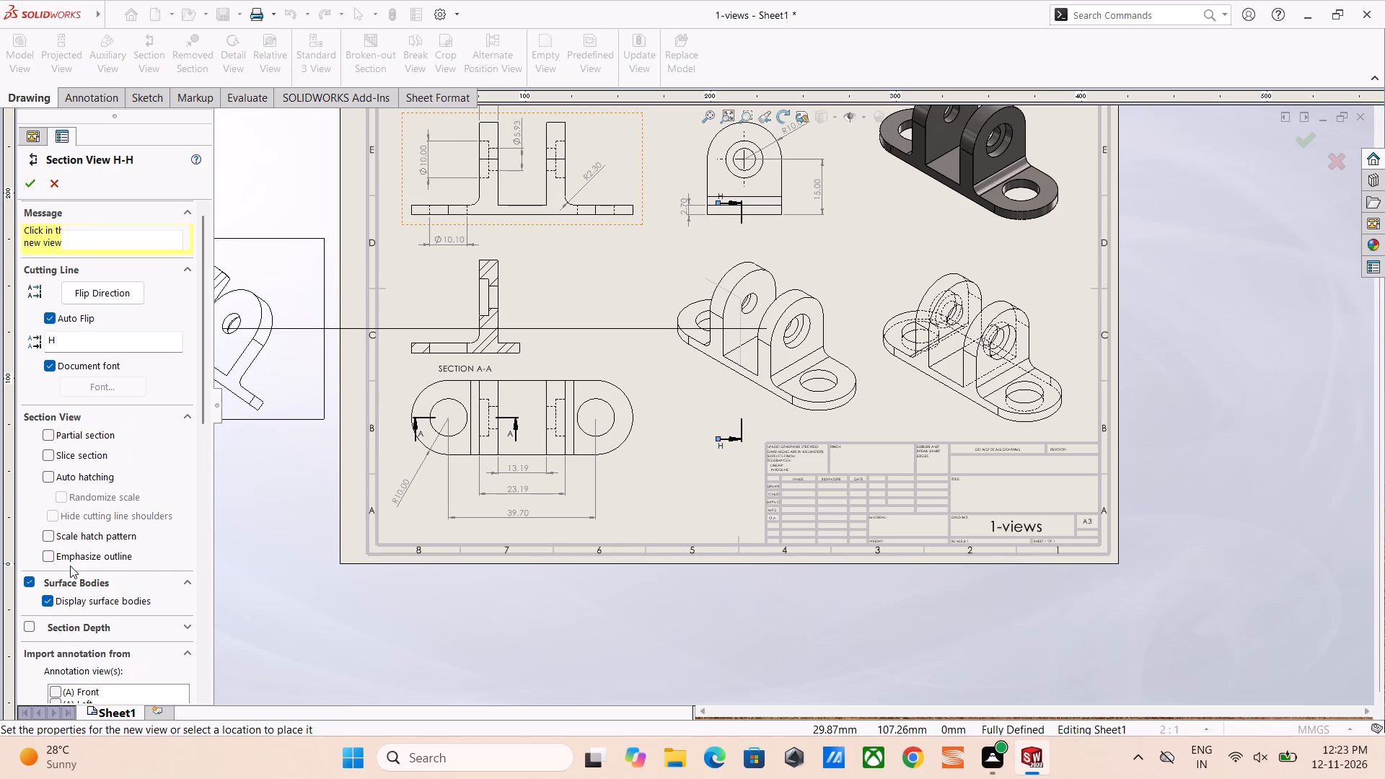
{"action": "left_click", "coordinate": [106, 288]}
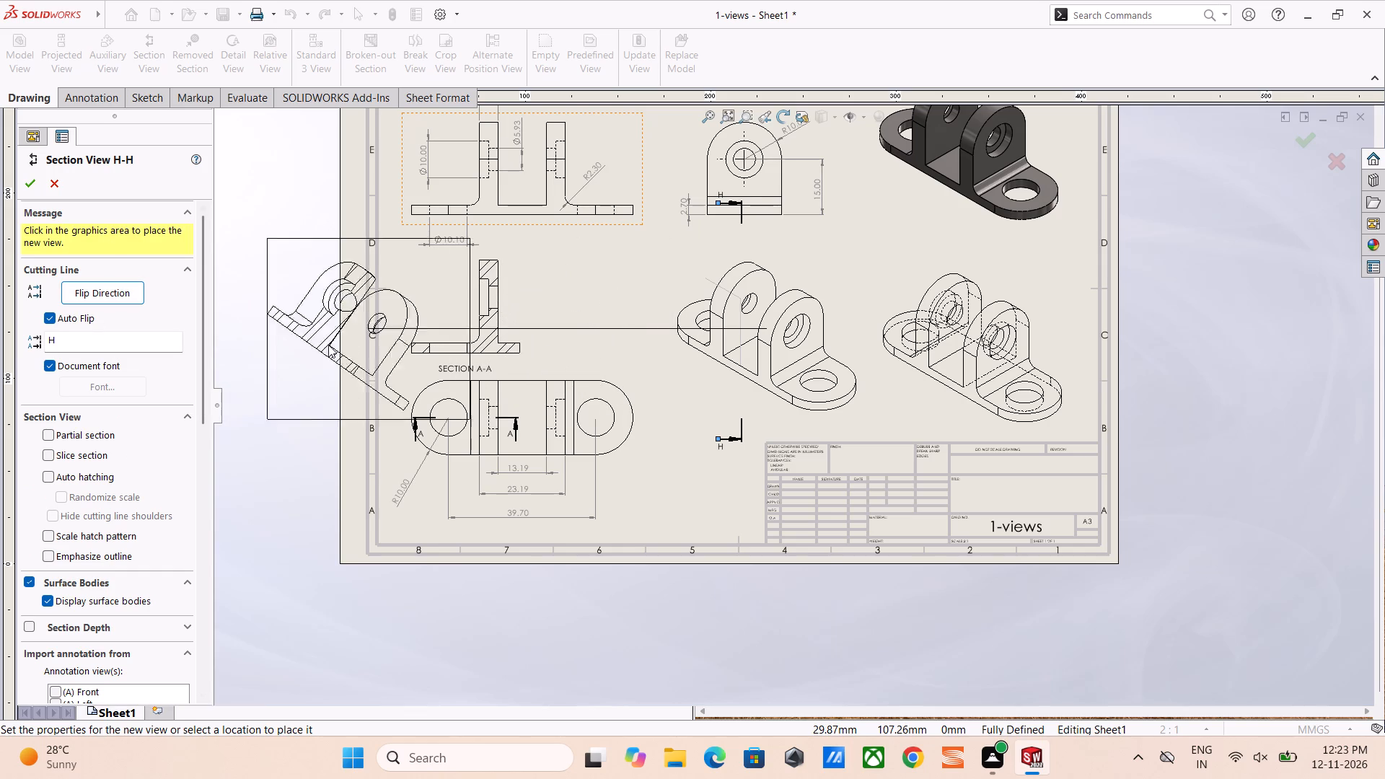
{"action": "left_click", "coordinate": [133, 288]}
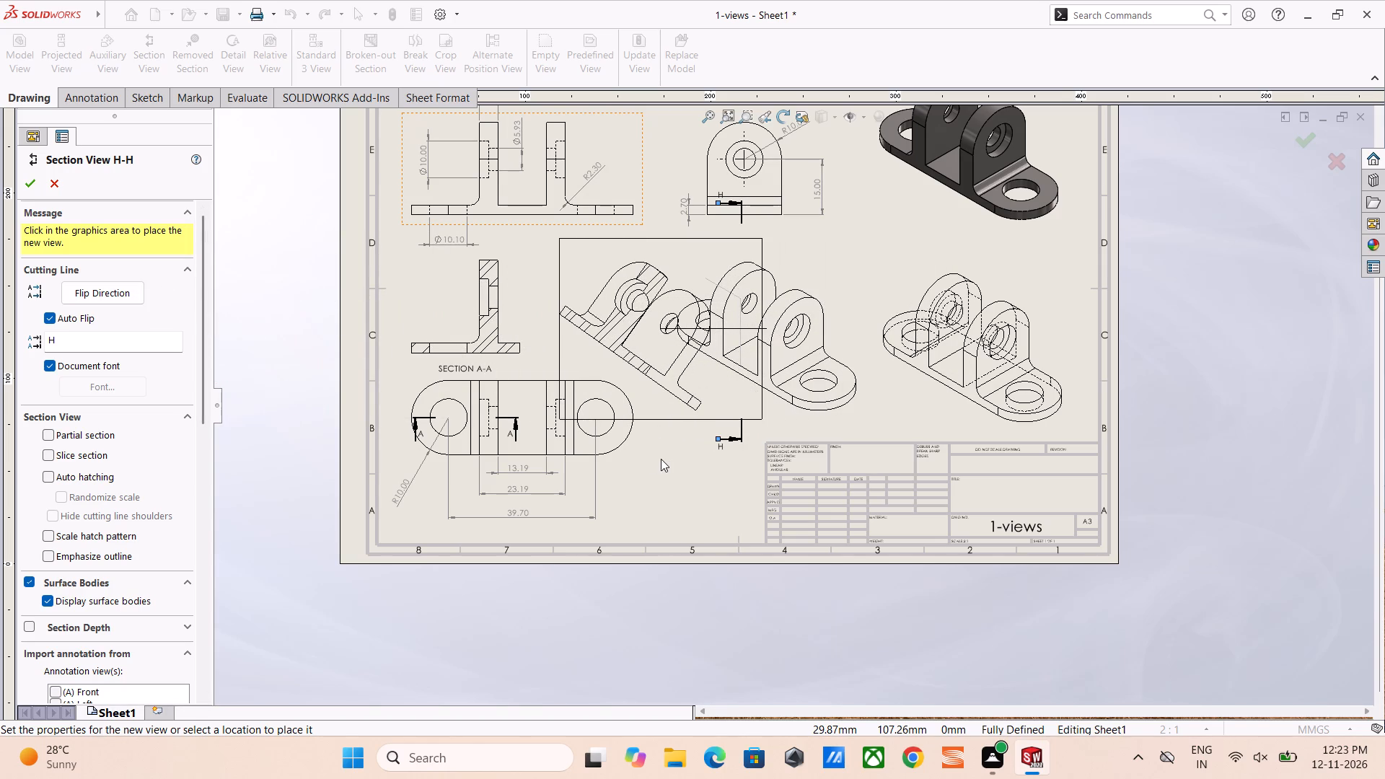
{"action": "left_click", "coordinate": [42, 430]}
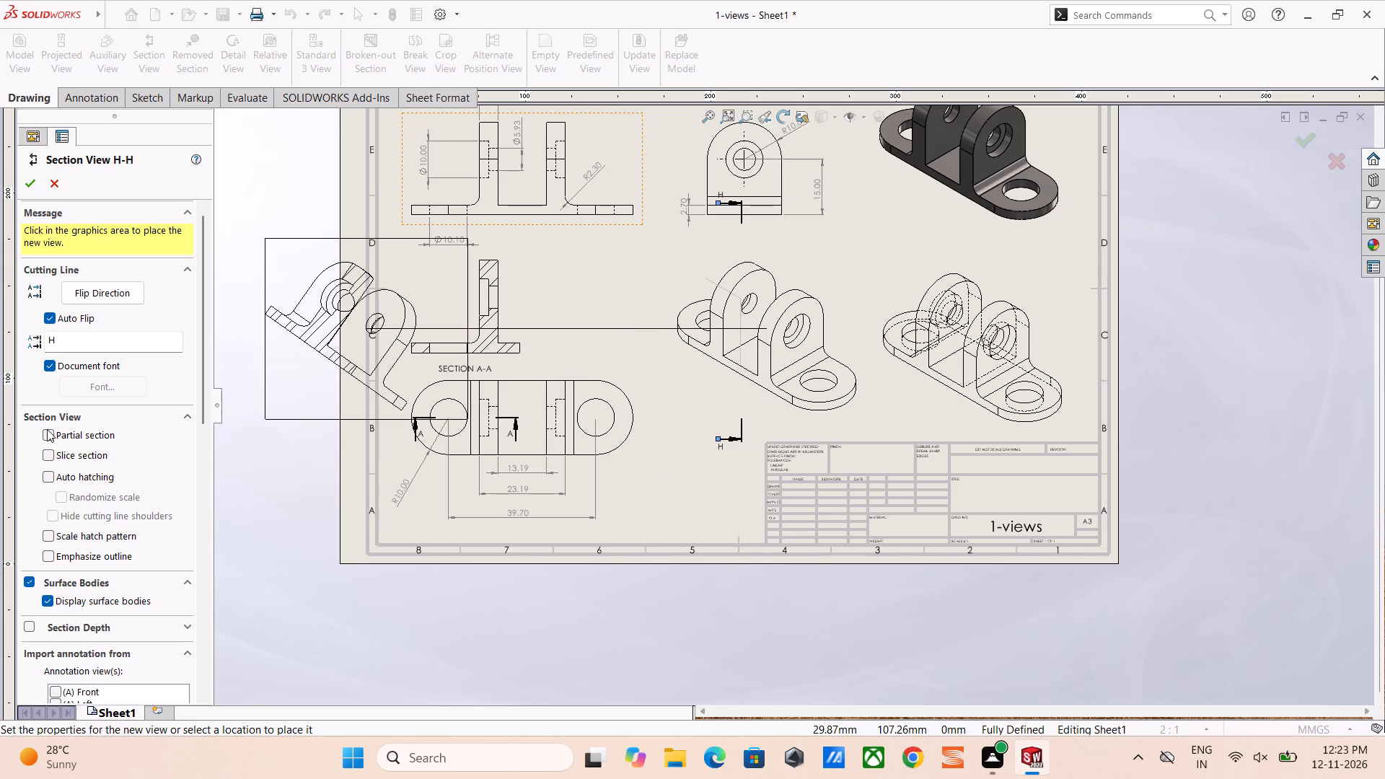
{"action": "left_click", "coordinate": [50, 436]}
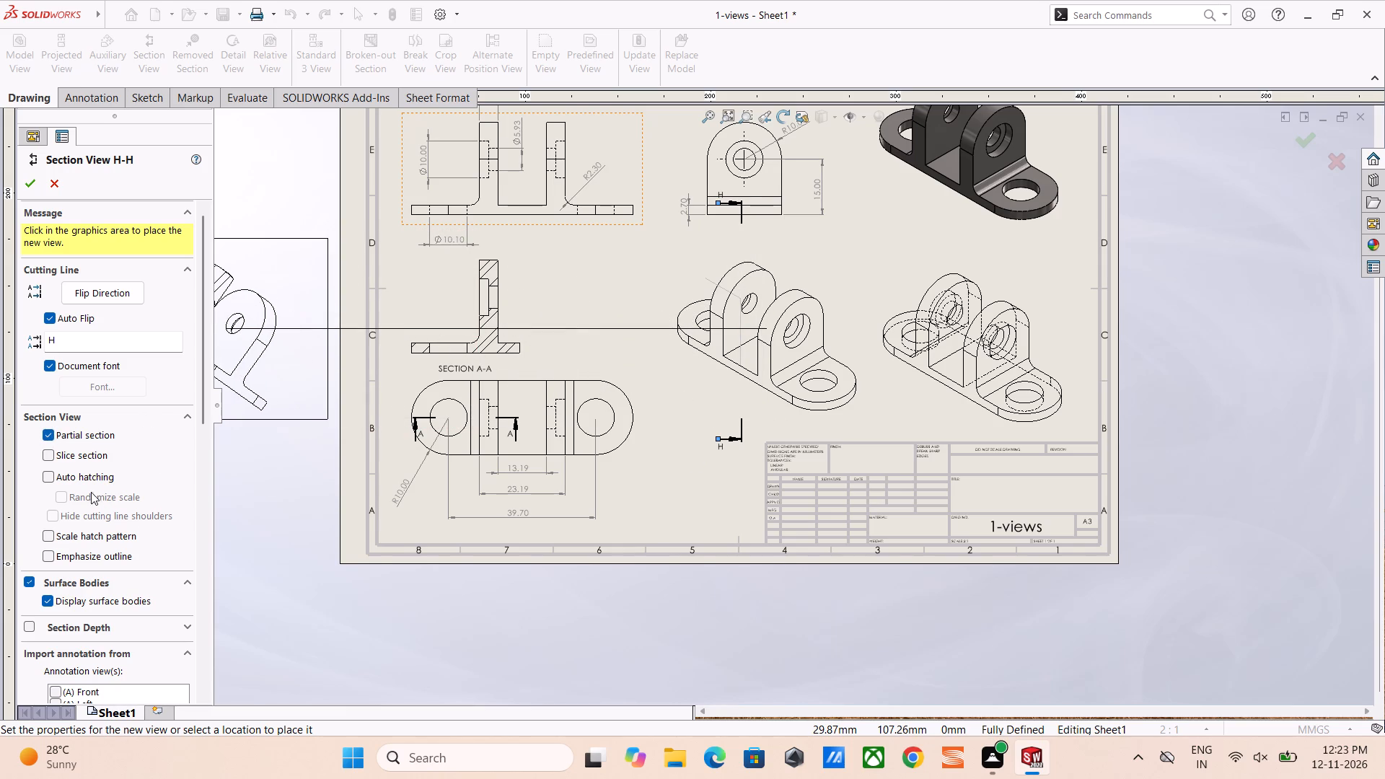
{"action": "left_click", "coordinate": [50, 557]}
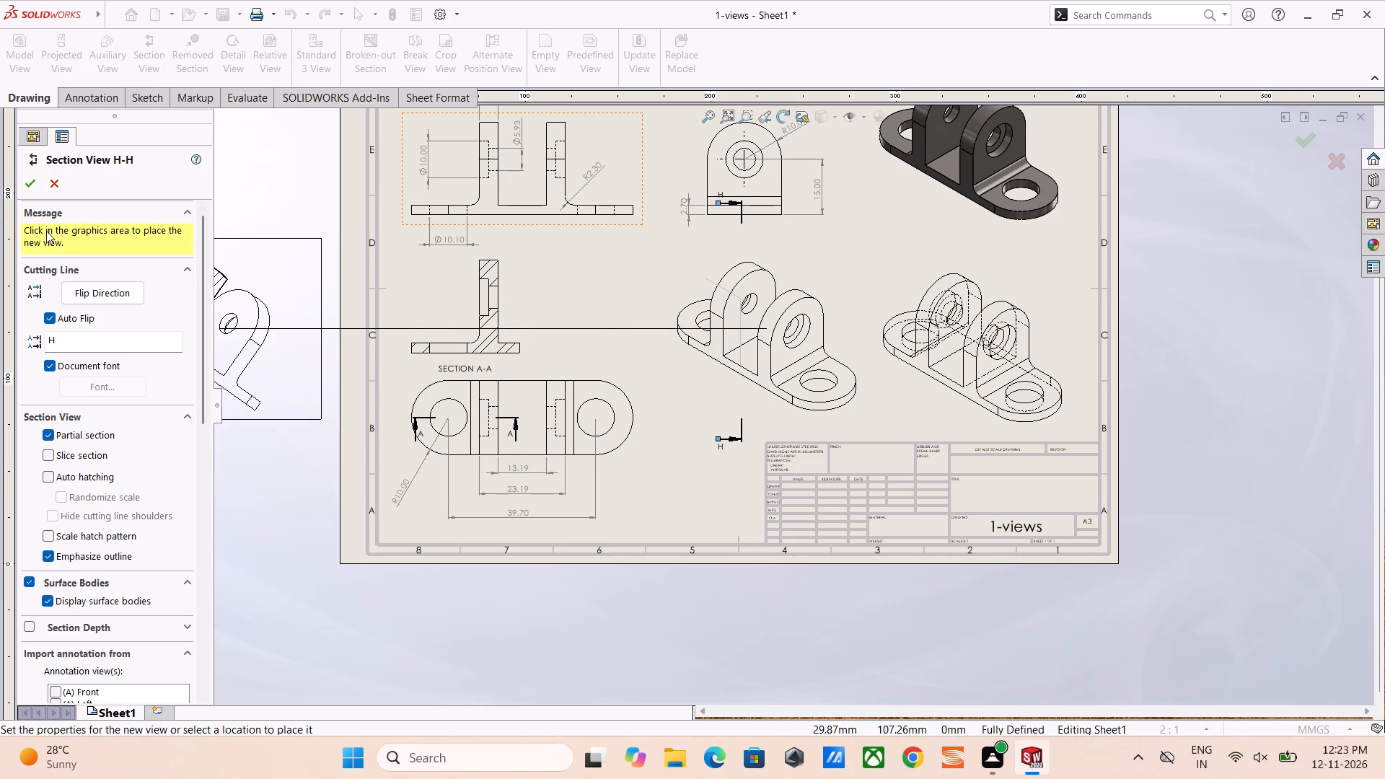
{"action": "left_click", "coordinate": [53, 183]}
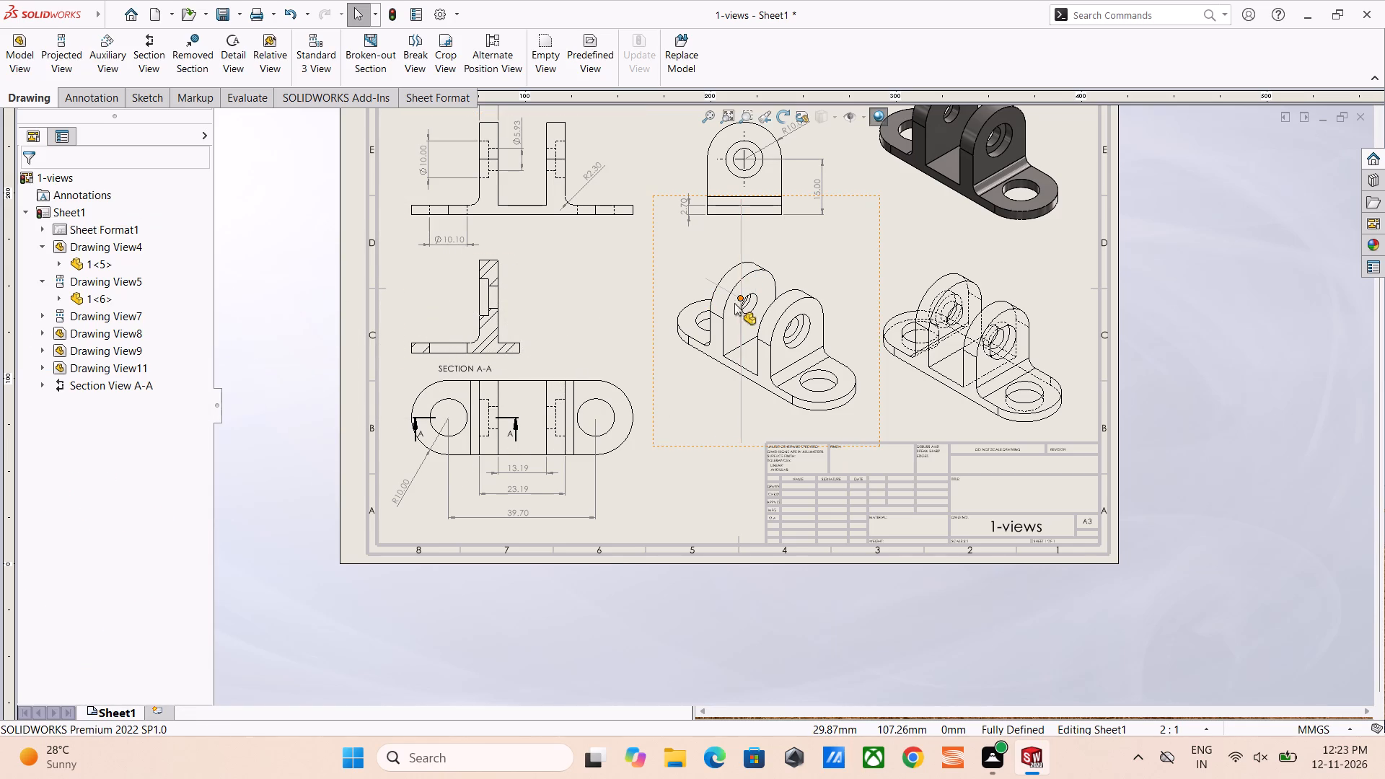
Delete the three stray sketch lines, the long vertical, the short slanted and the short vertical one, from the unshaded isometric view without hidden lines.
{"action": "scroll", "coordinate": [736, 311], "scroll_direction": "down", "scroll_amount": 5}
{"action": "scroll", "coordinate": [746, 294], "scroll_direction": "up", "scroll_amount": 5}
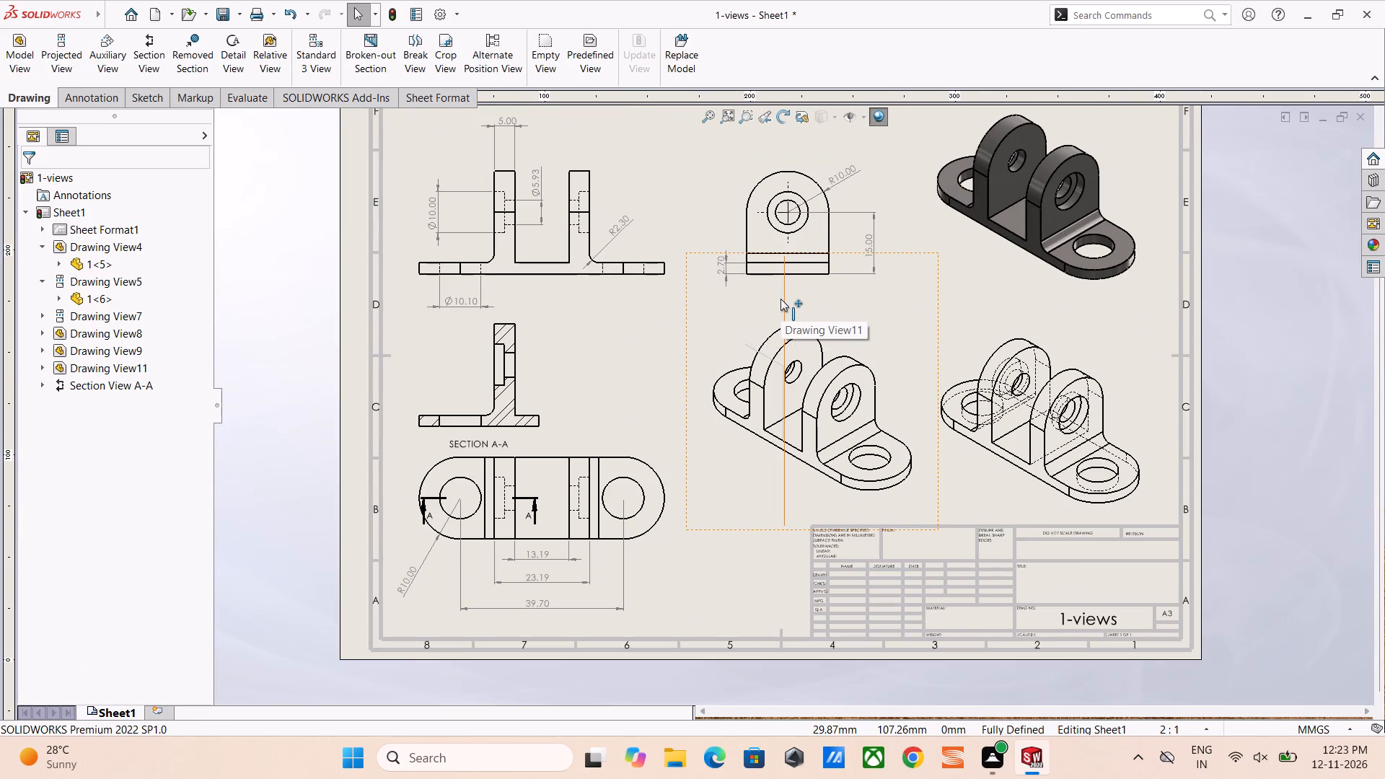
{"action": "left_click", "coordinate": [781, 299]}
{"action": "key", "text": "Delete"}
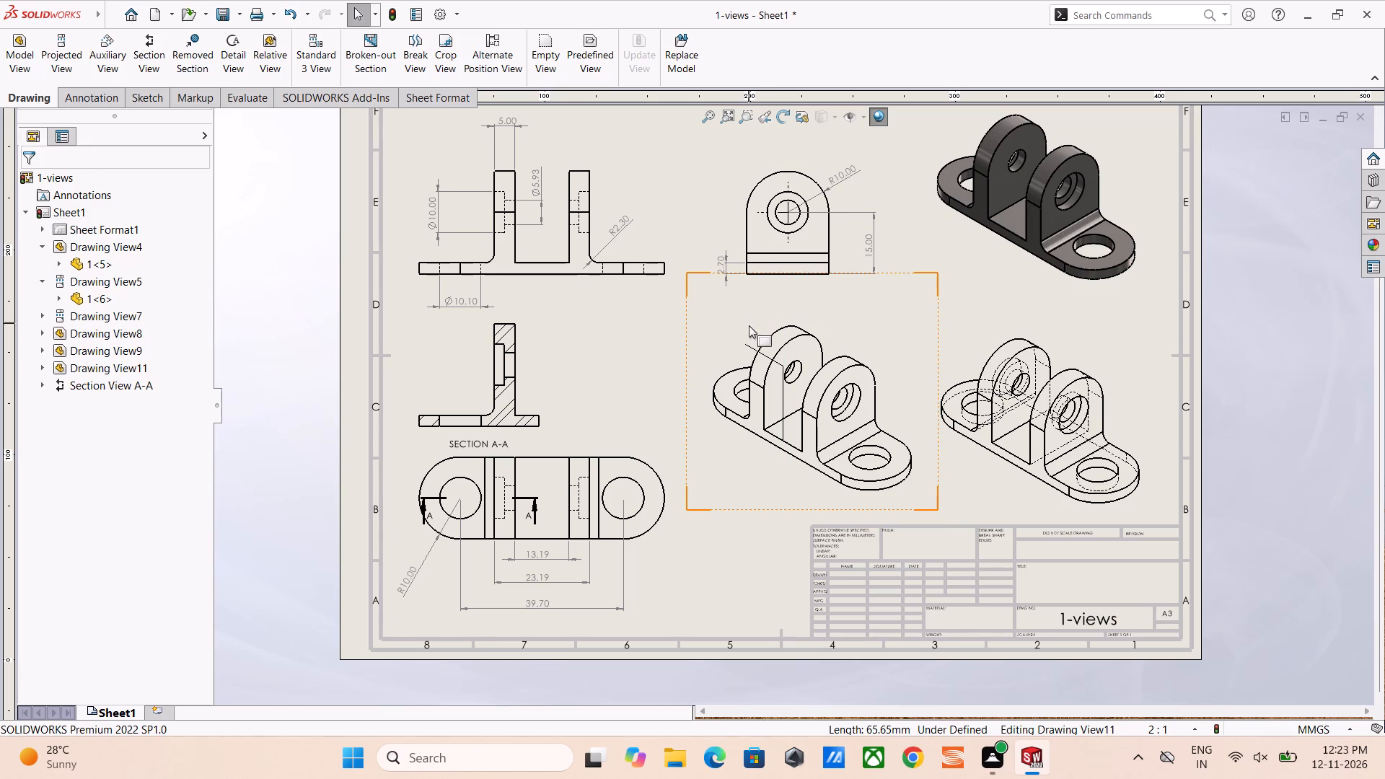
{"action": "left_click", "coordinate": [750, 346]}
{"action": "key", "text": "Delete"}
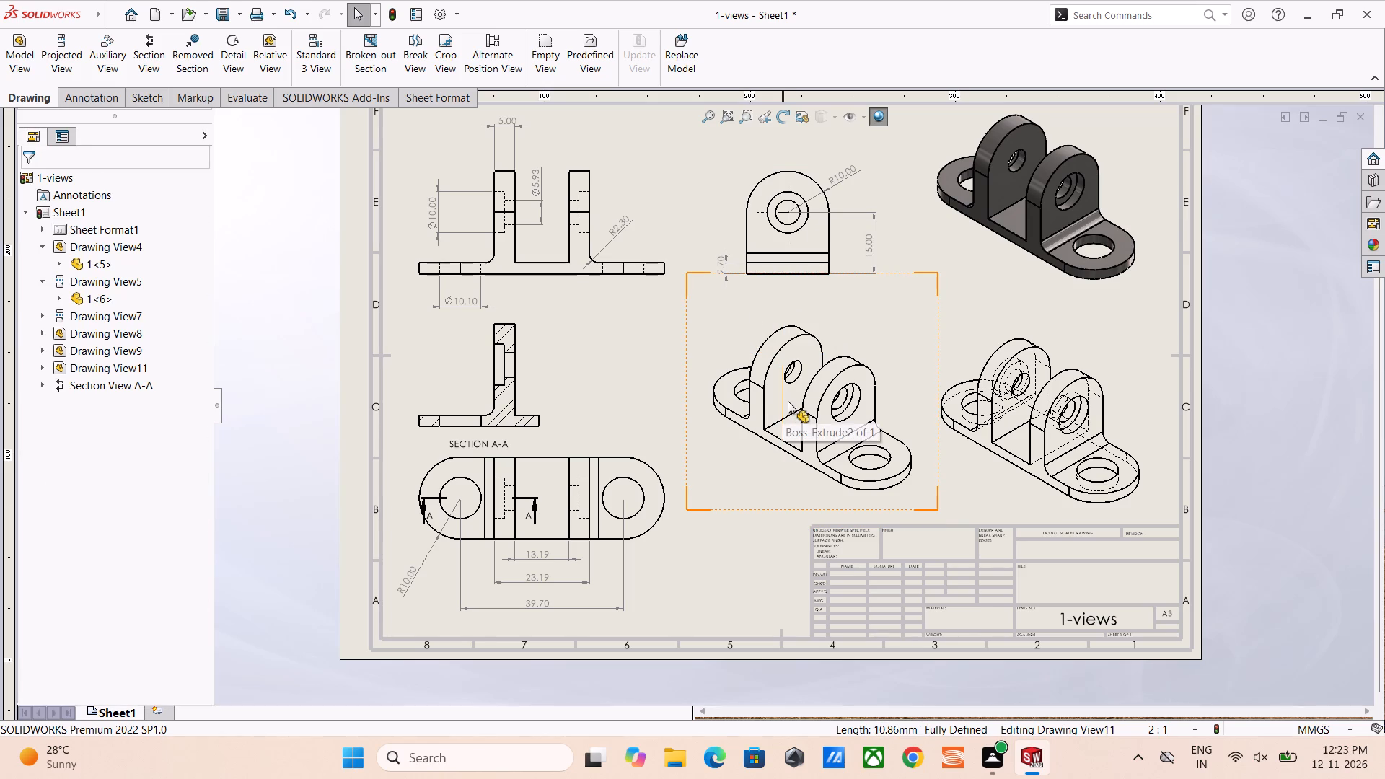
{"action": "left_click", "coordinate": [782, 401]}
{"action": "key", "text": "Delete"}
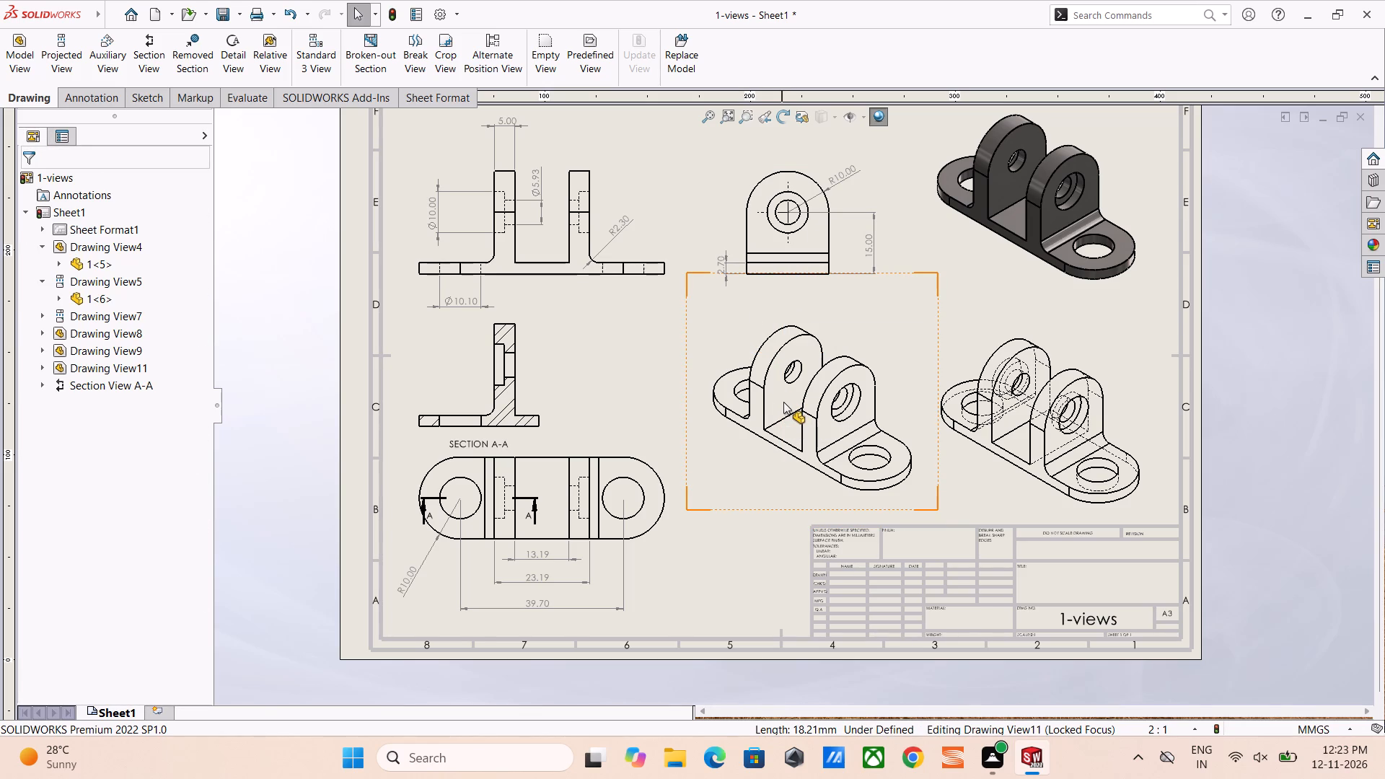